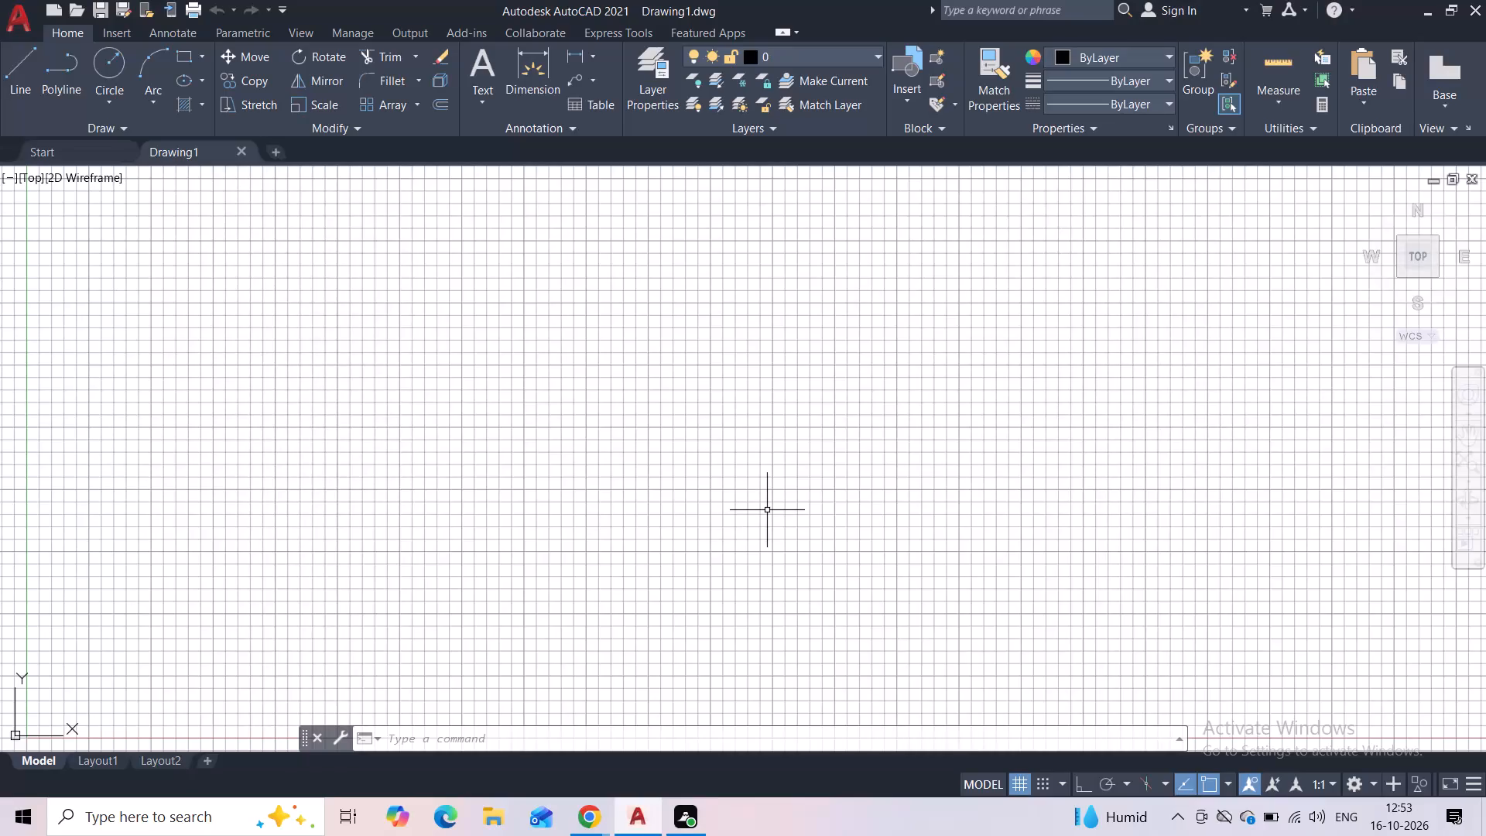
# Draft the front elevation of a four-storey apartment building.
# Set the drawing limits with the lower-left corner at 0,0 and the upper-right corner at 297,210.
pyautogui.write('lo')
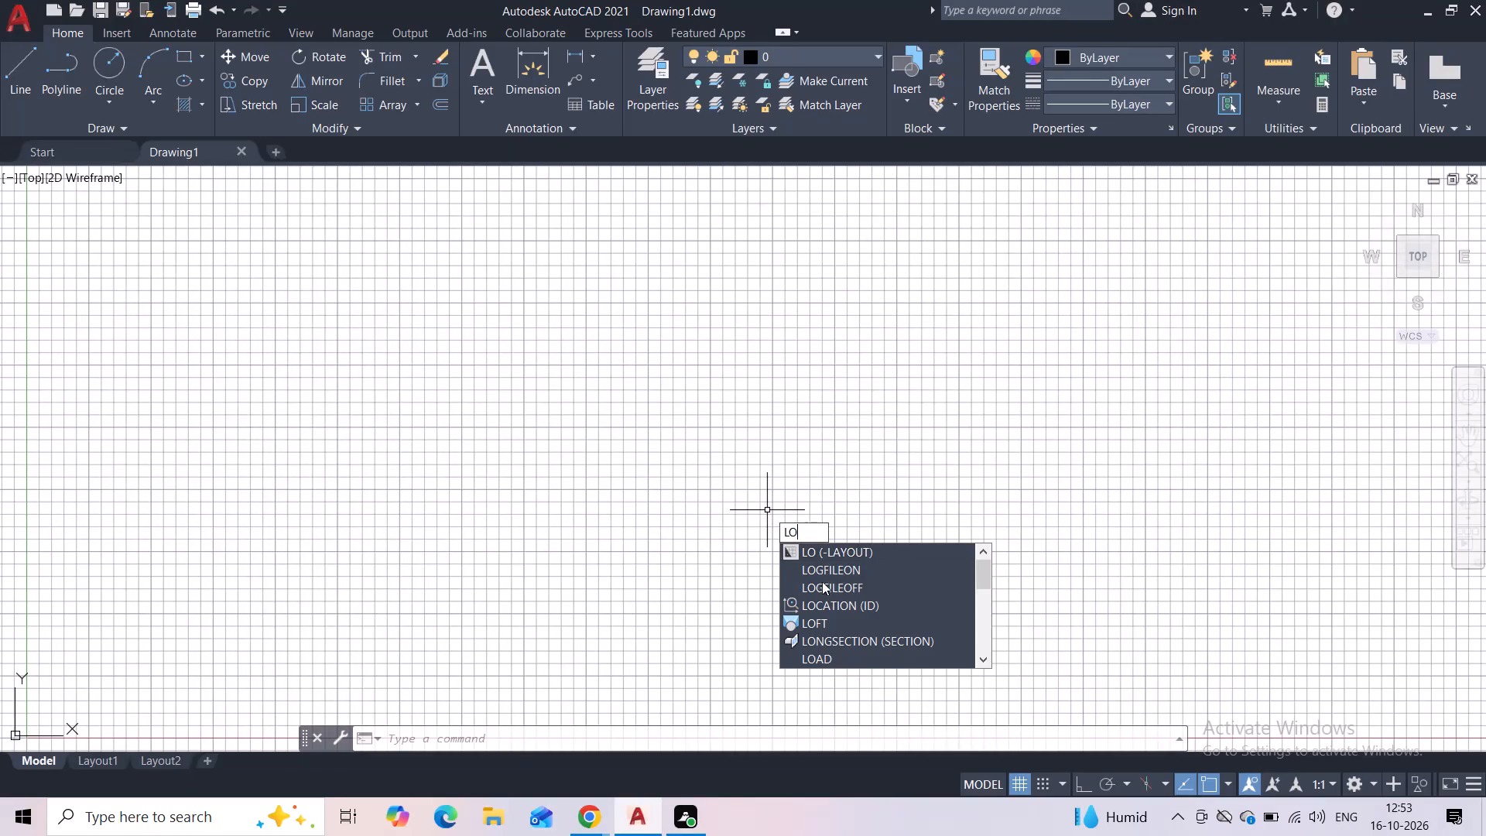
pyautogui.click(825, 574)
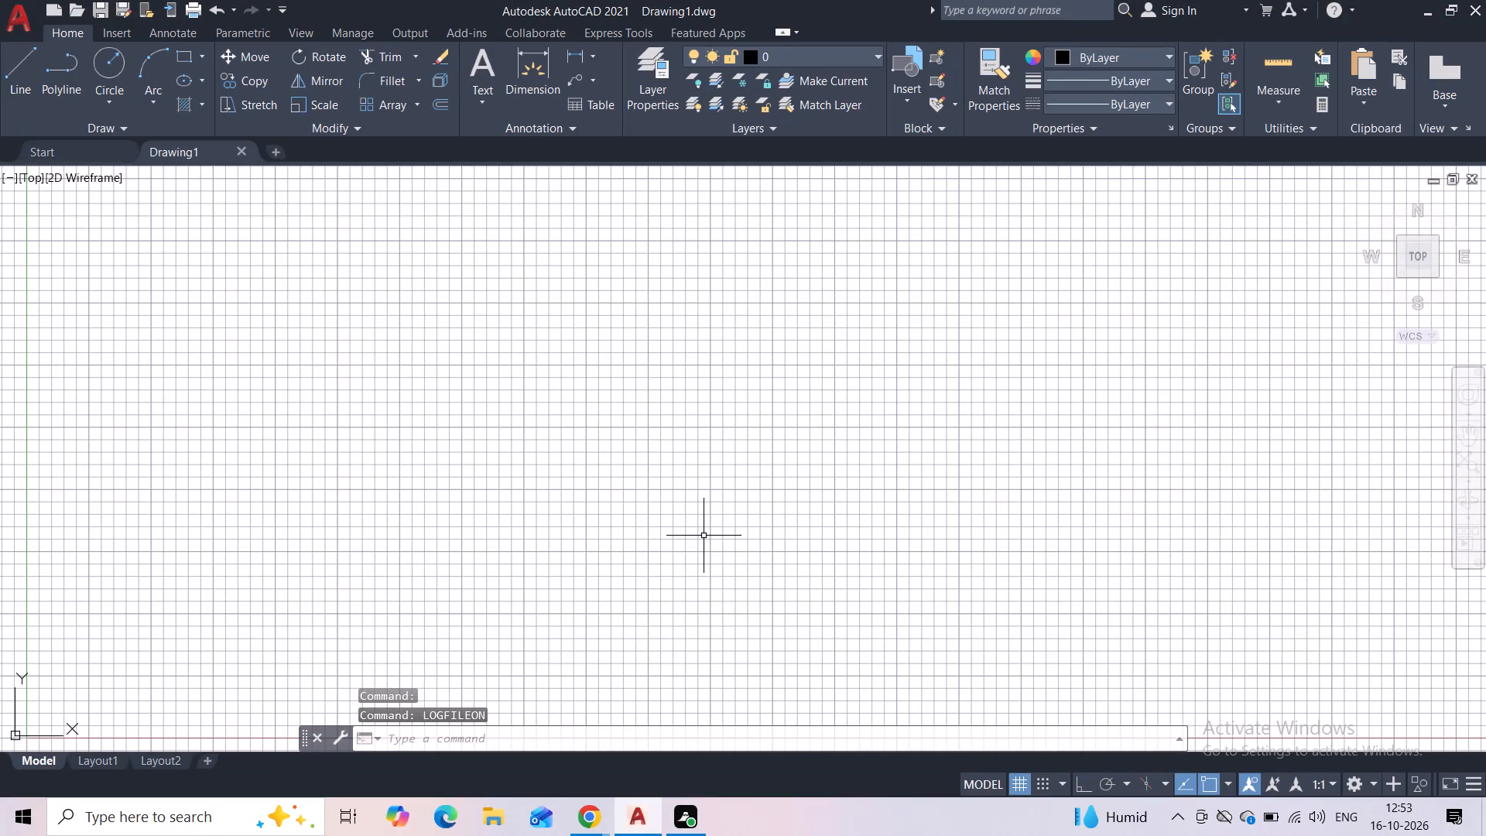
pyautogui.write('li')
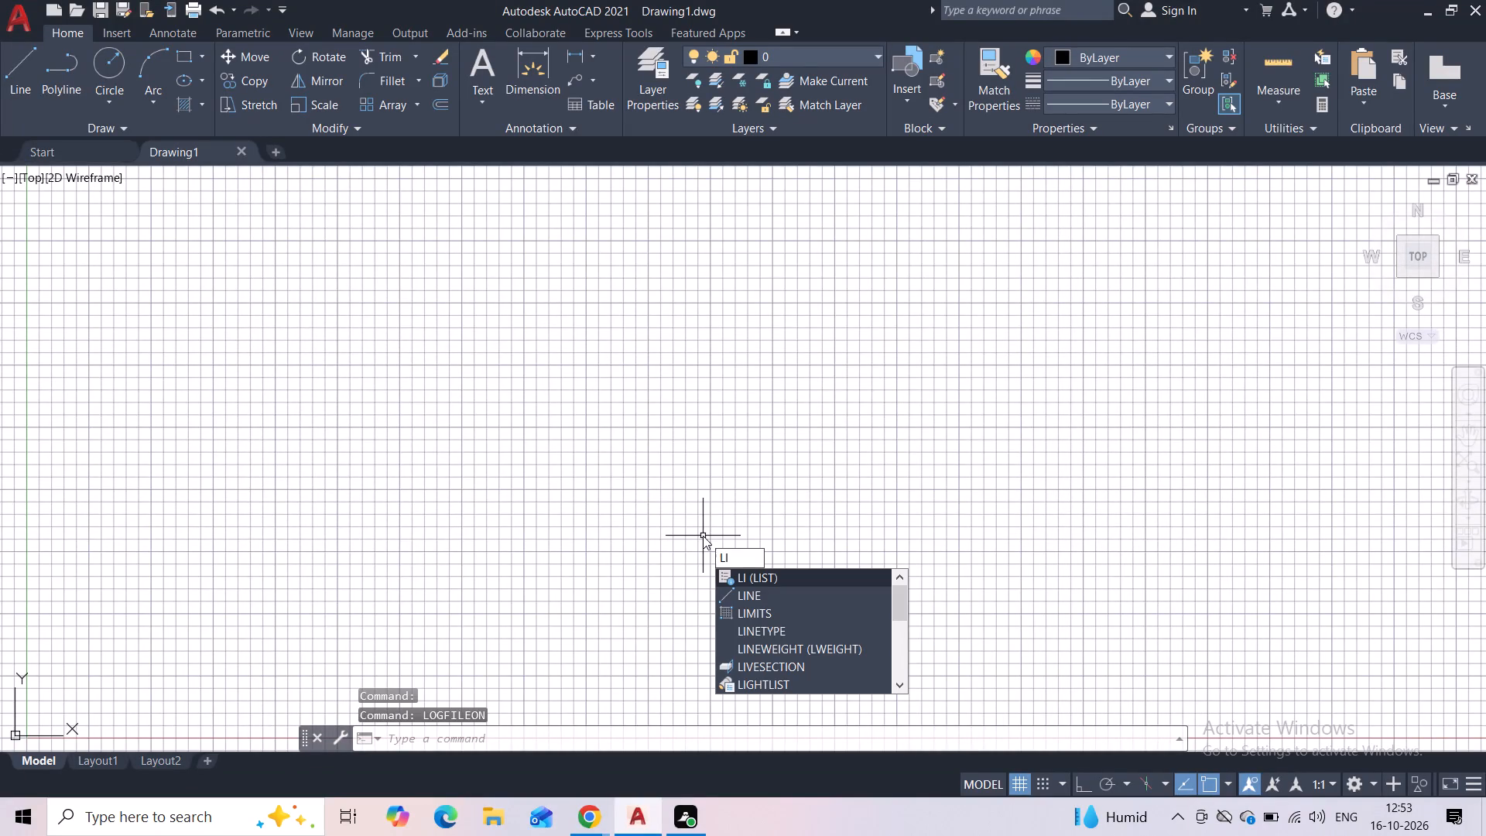
pyautogui.click(745, 608)
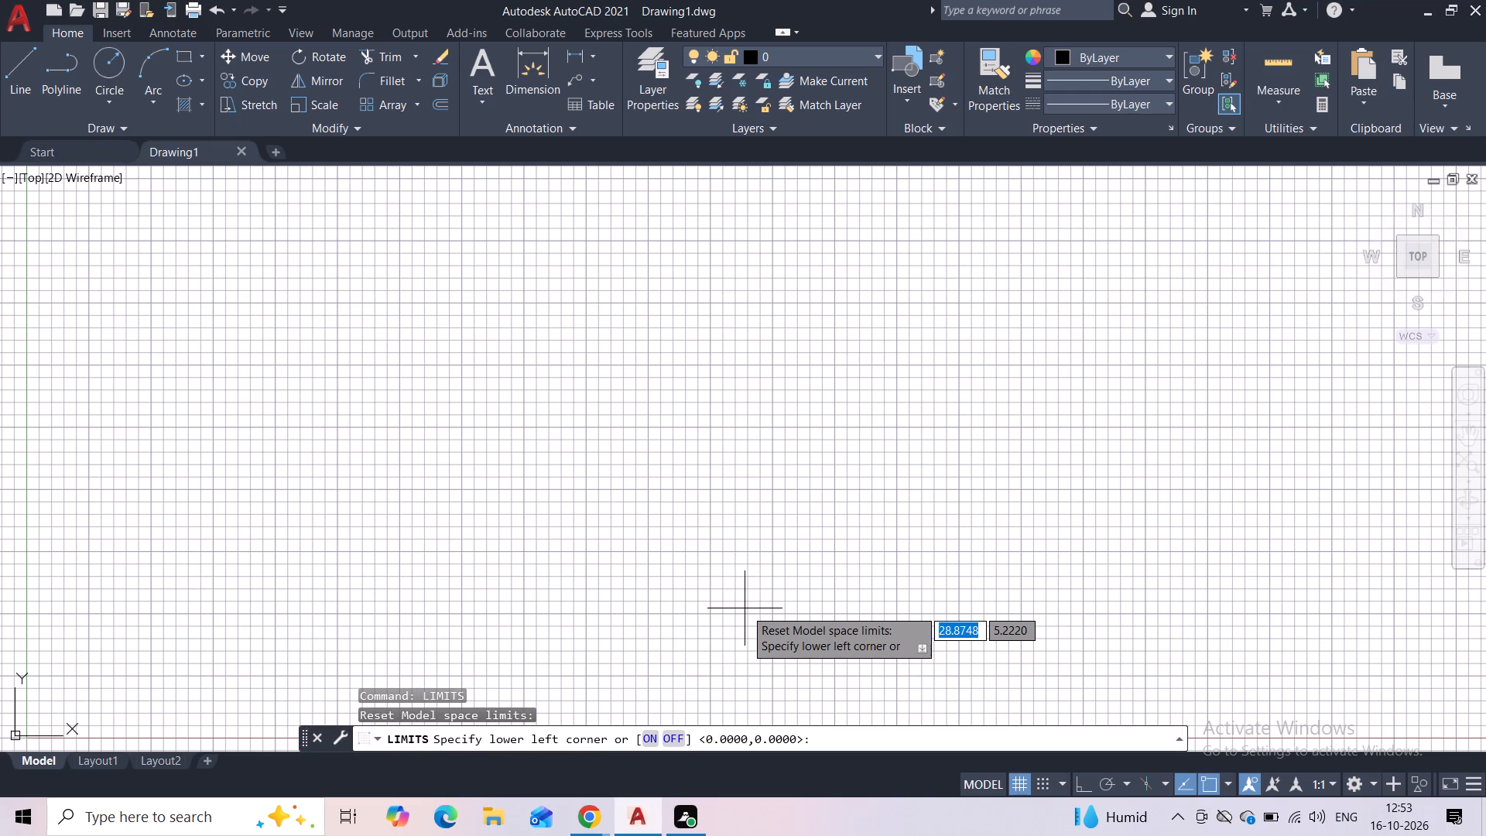
pyautogui.press('0')
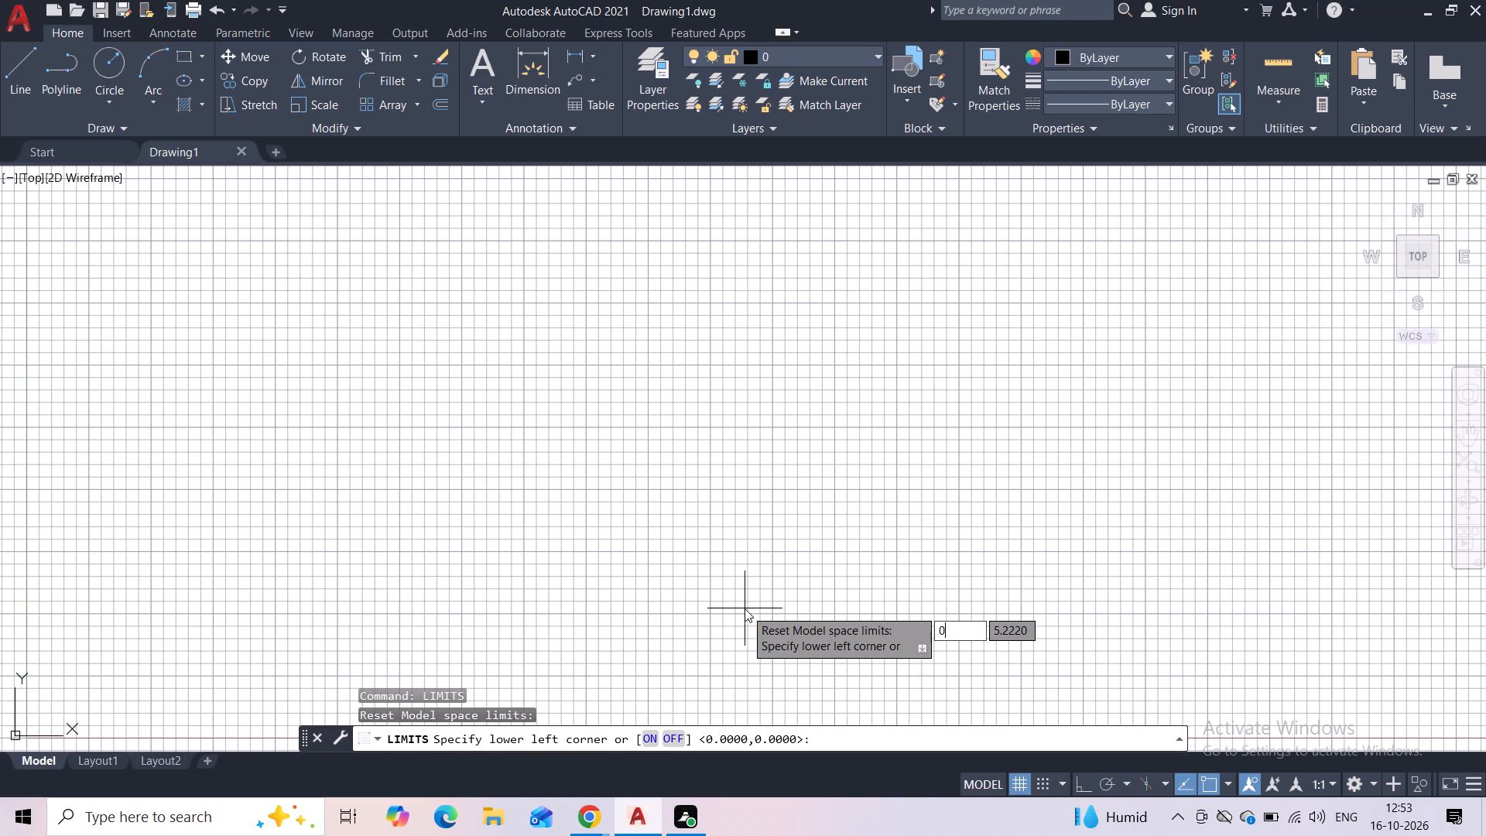
pyautogui.press(',')
pyautogui.press('0')
pyautogui.press('Return')
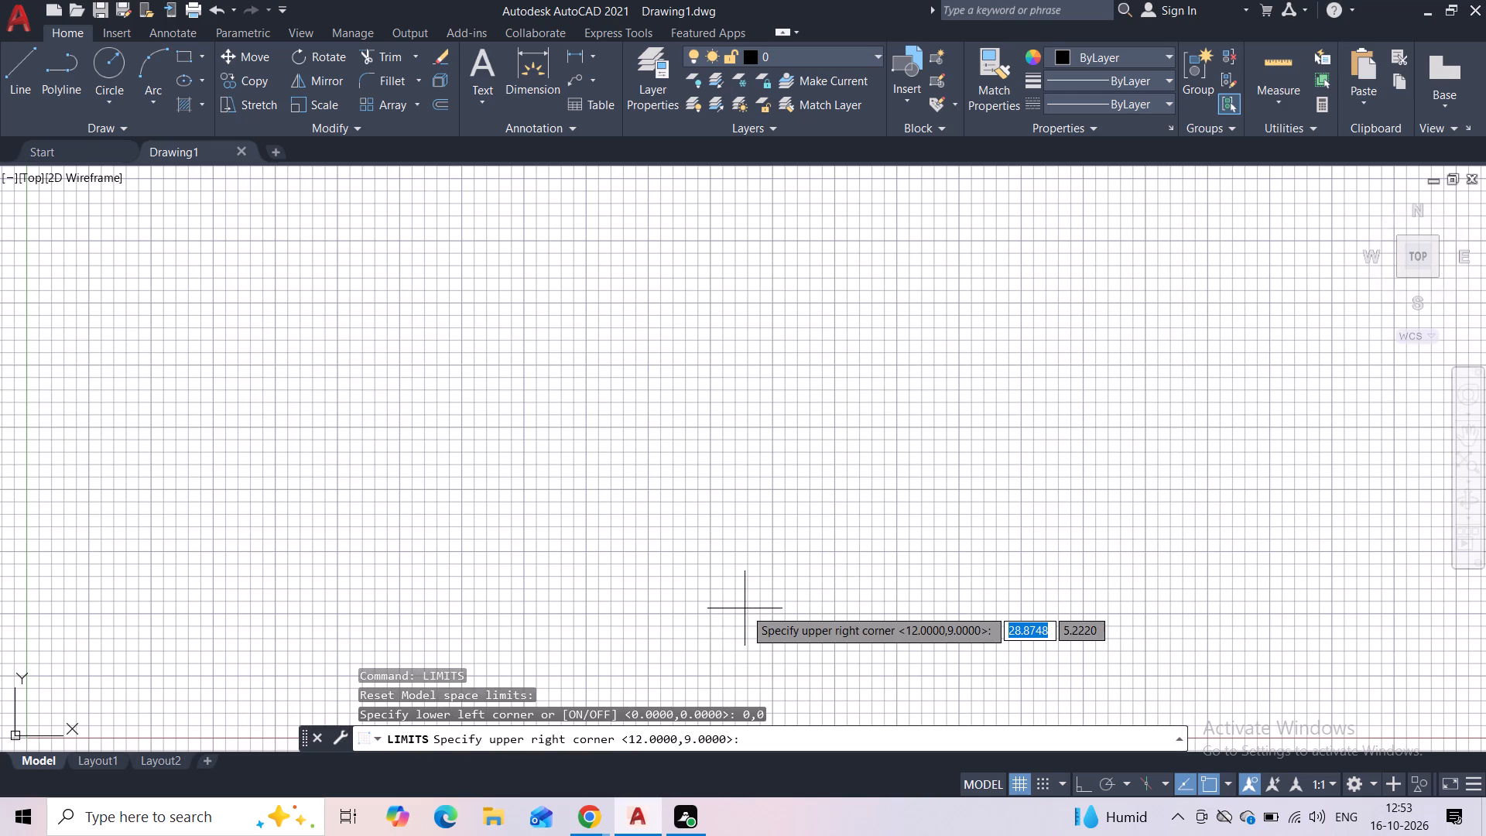
pyautogui.write('297,210')
pyautogui.press('Return')
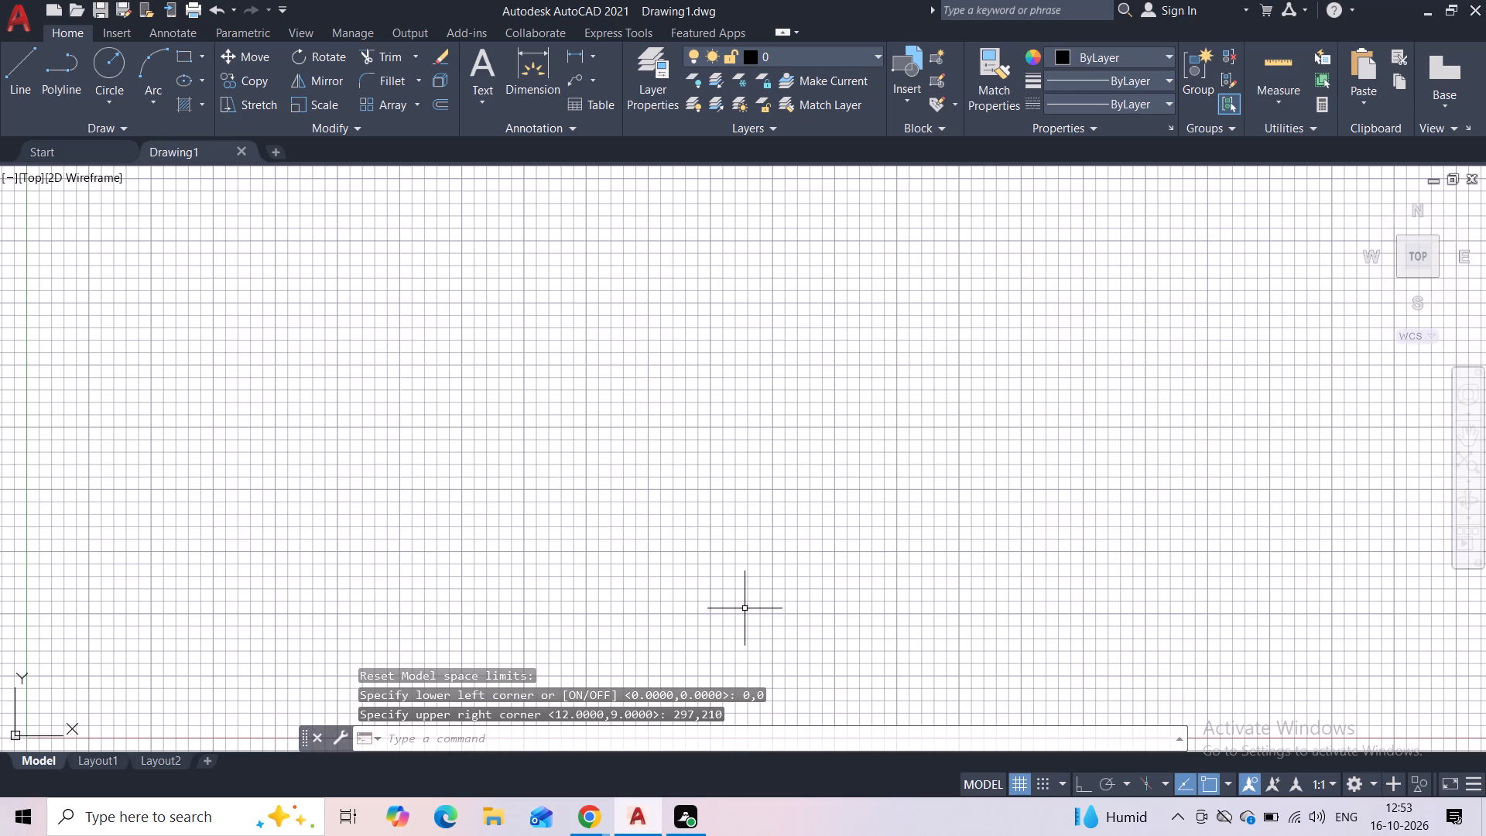
# Zoom to show all of the drawing limits and turn off the grid display.
pyautogui.press('z')
pyautogui.press('Return')
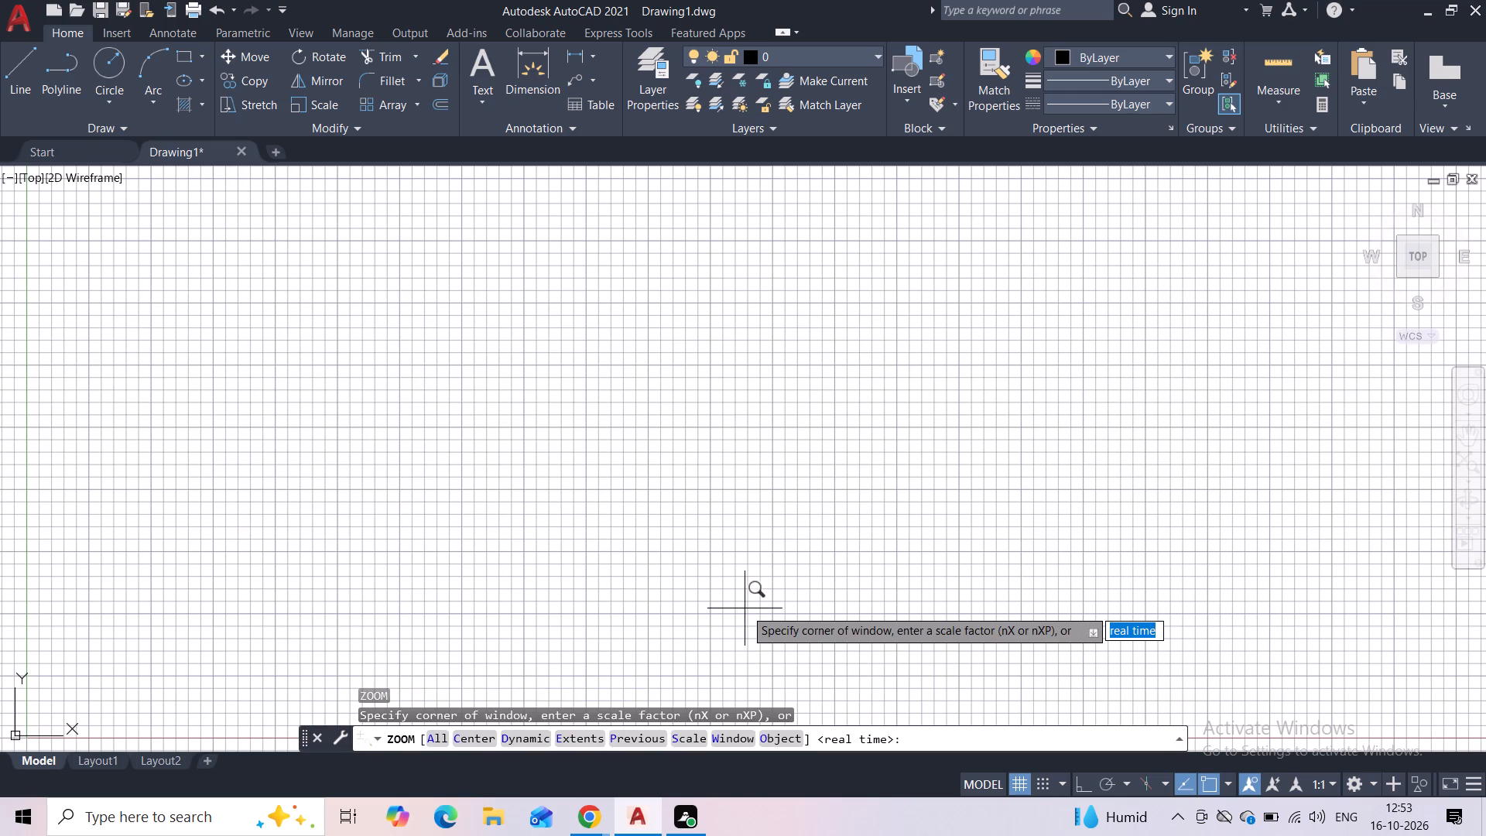
pyautogui.press('a')
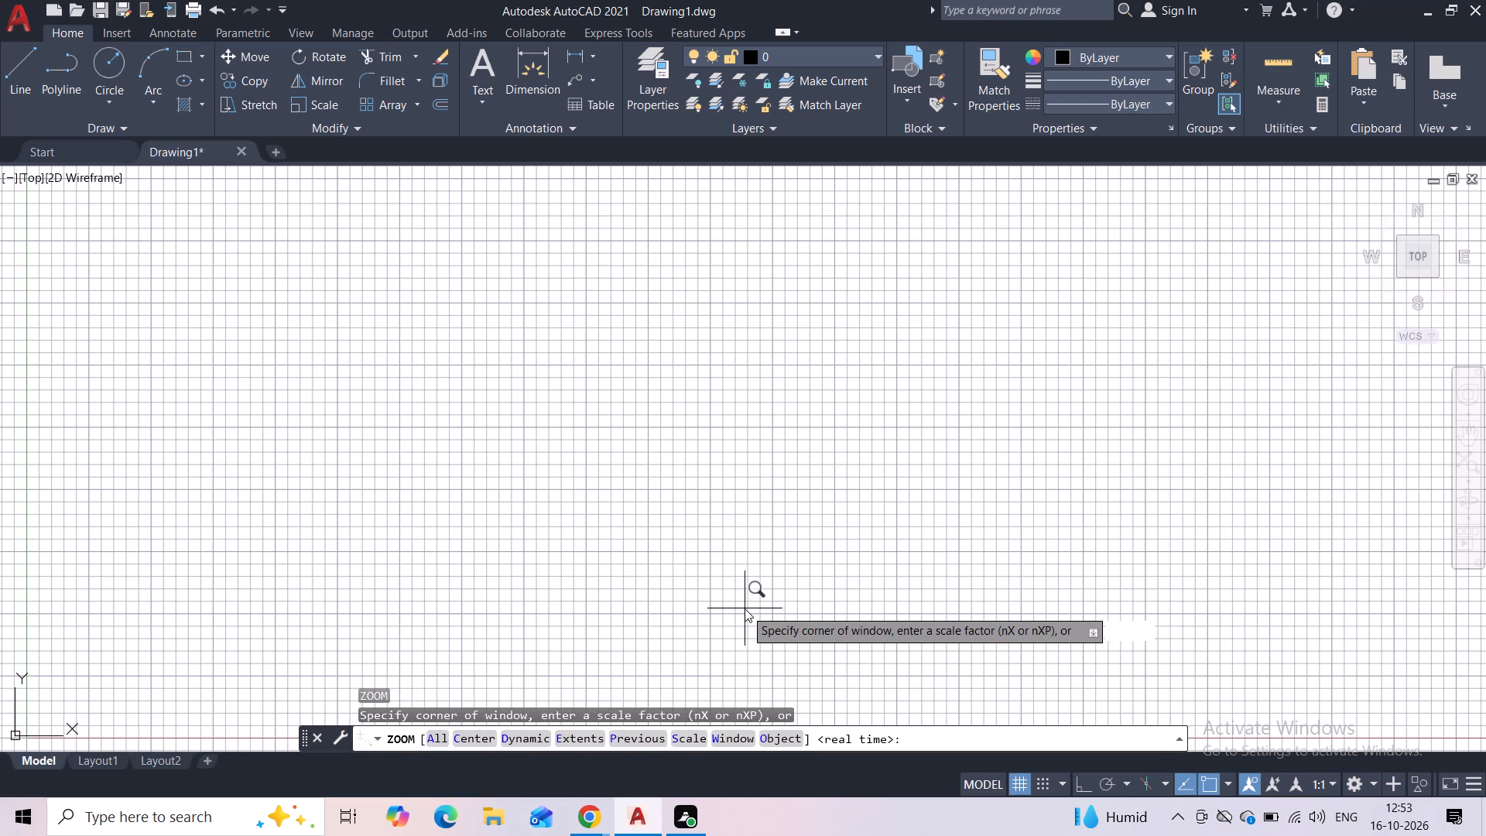
pyautogui.press('Return')
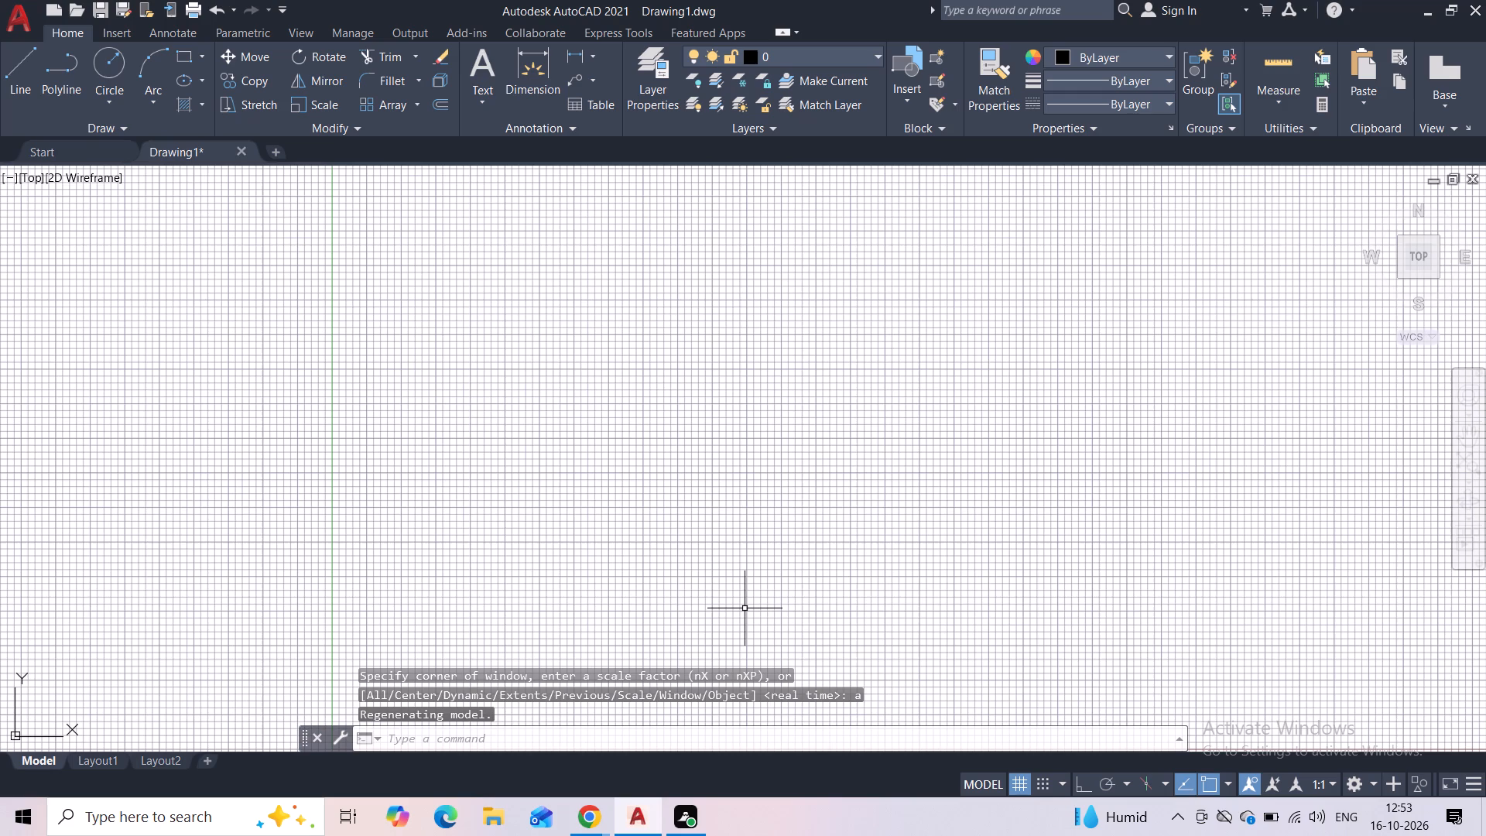
pyautogui.click(1015, 779)
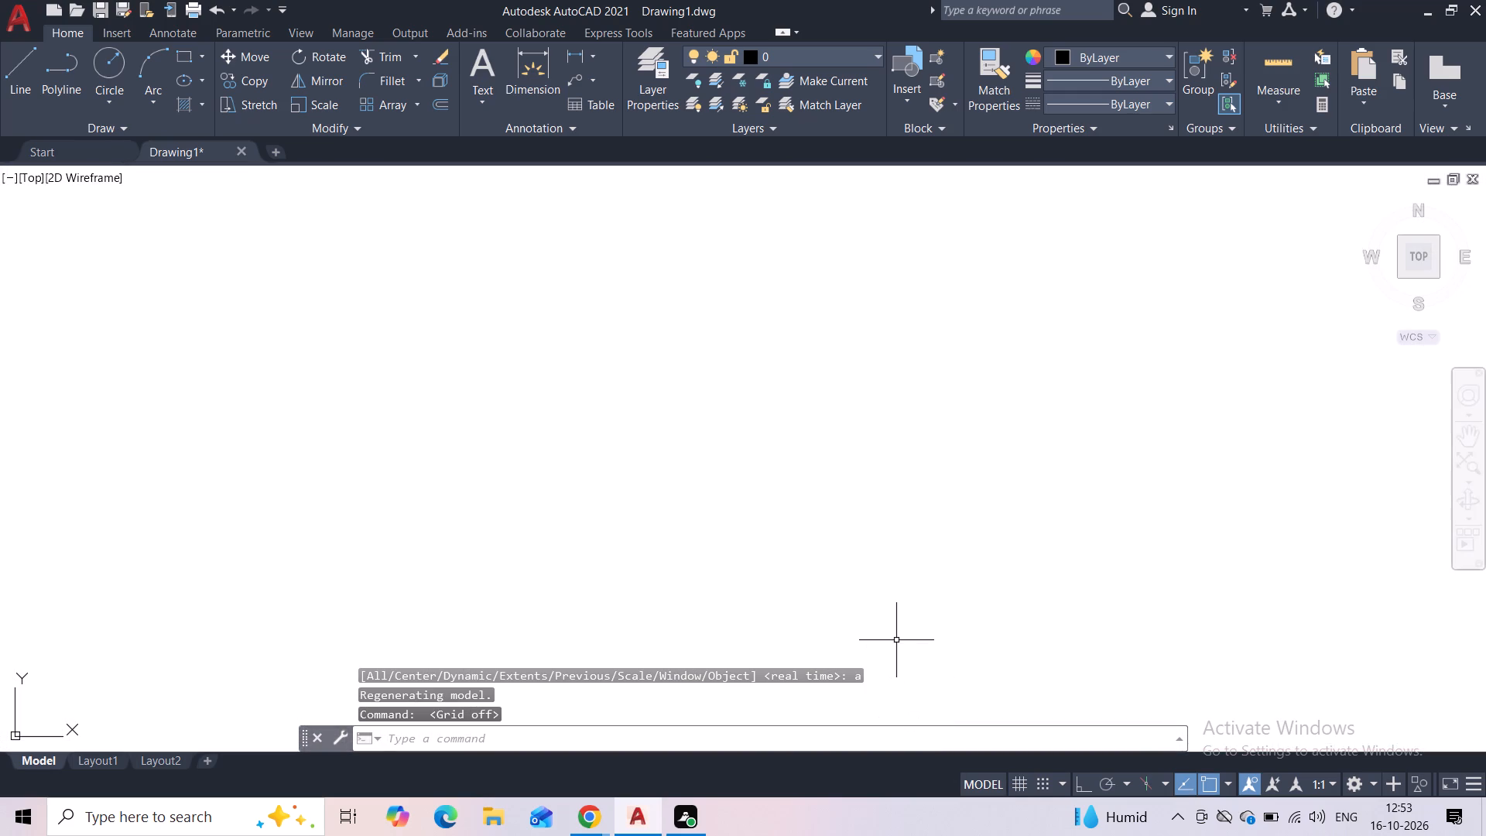
# Set the drawing's length unit type to Architectural.
pyautogui.click(16, 88)
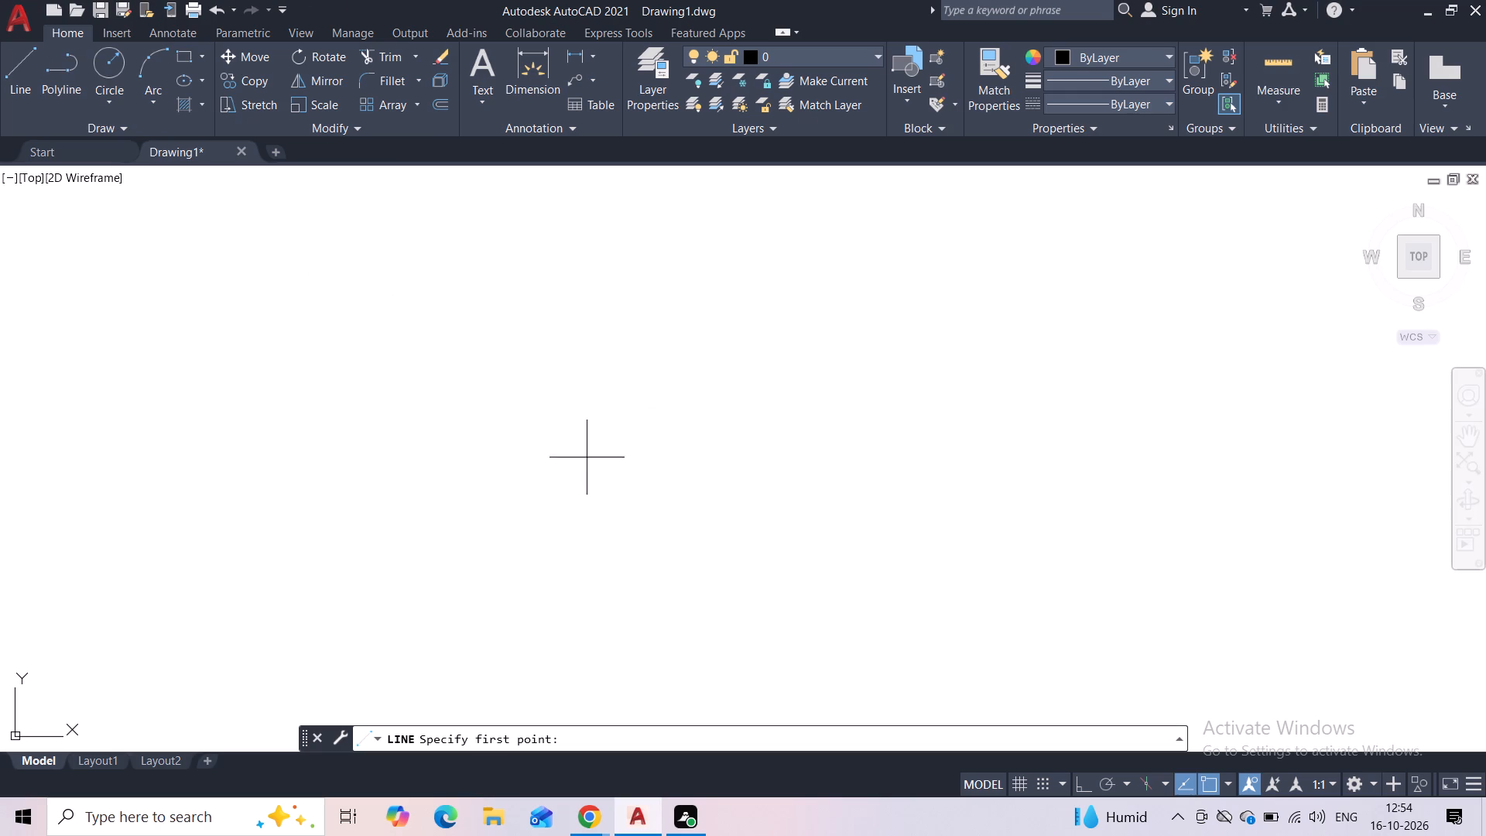
pyautogui.press('Escape')
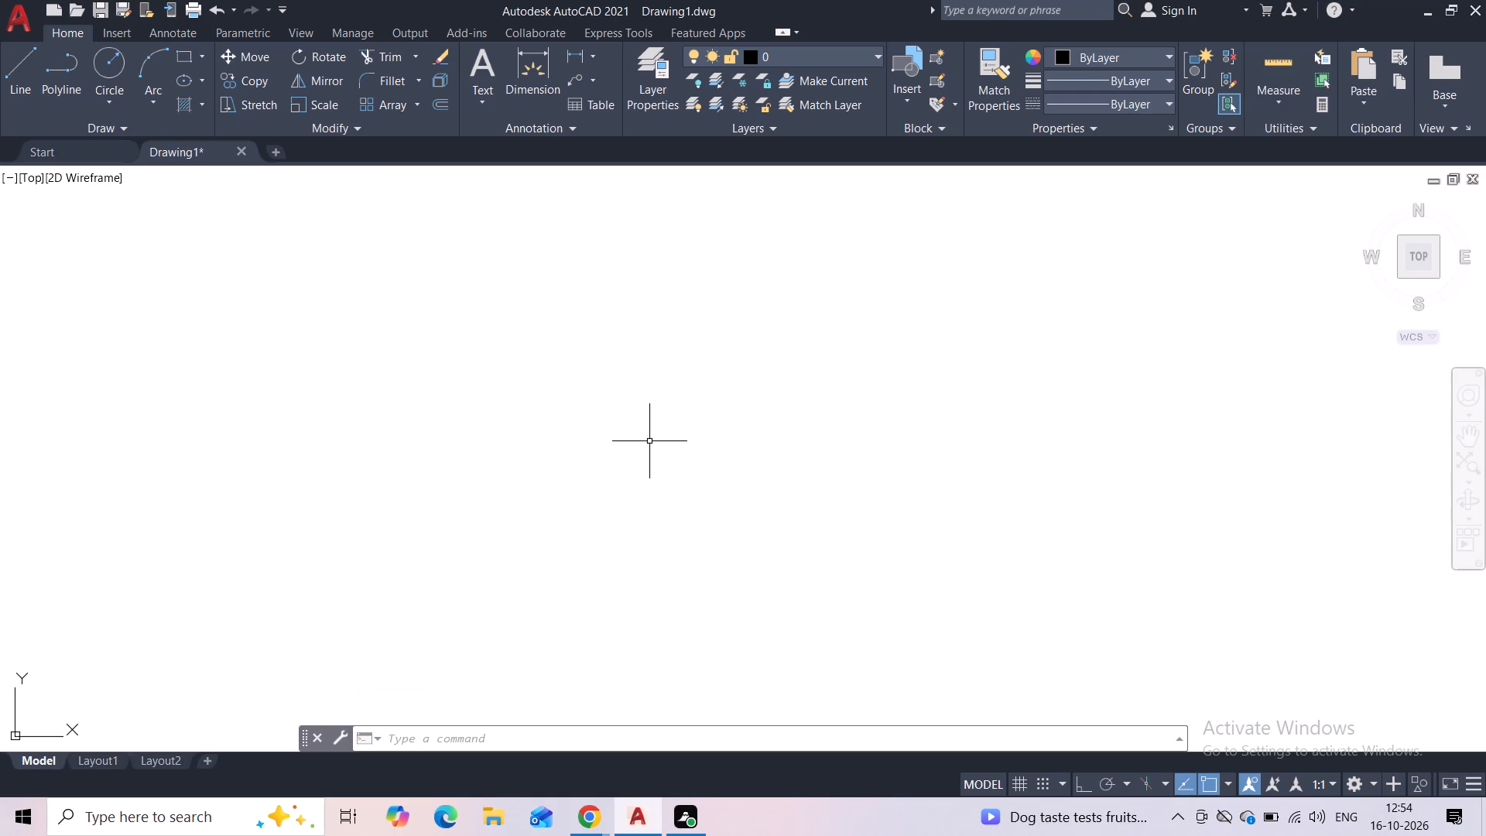
pyautogui.write('un')
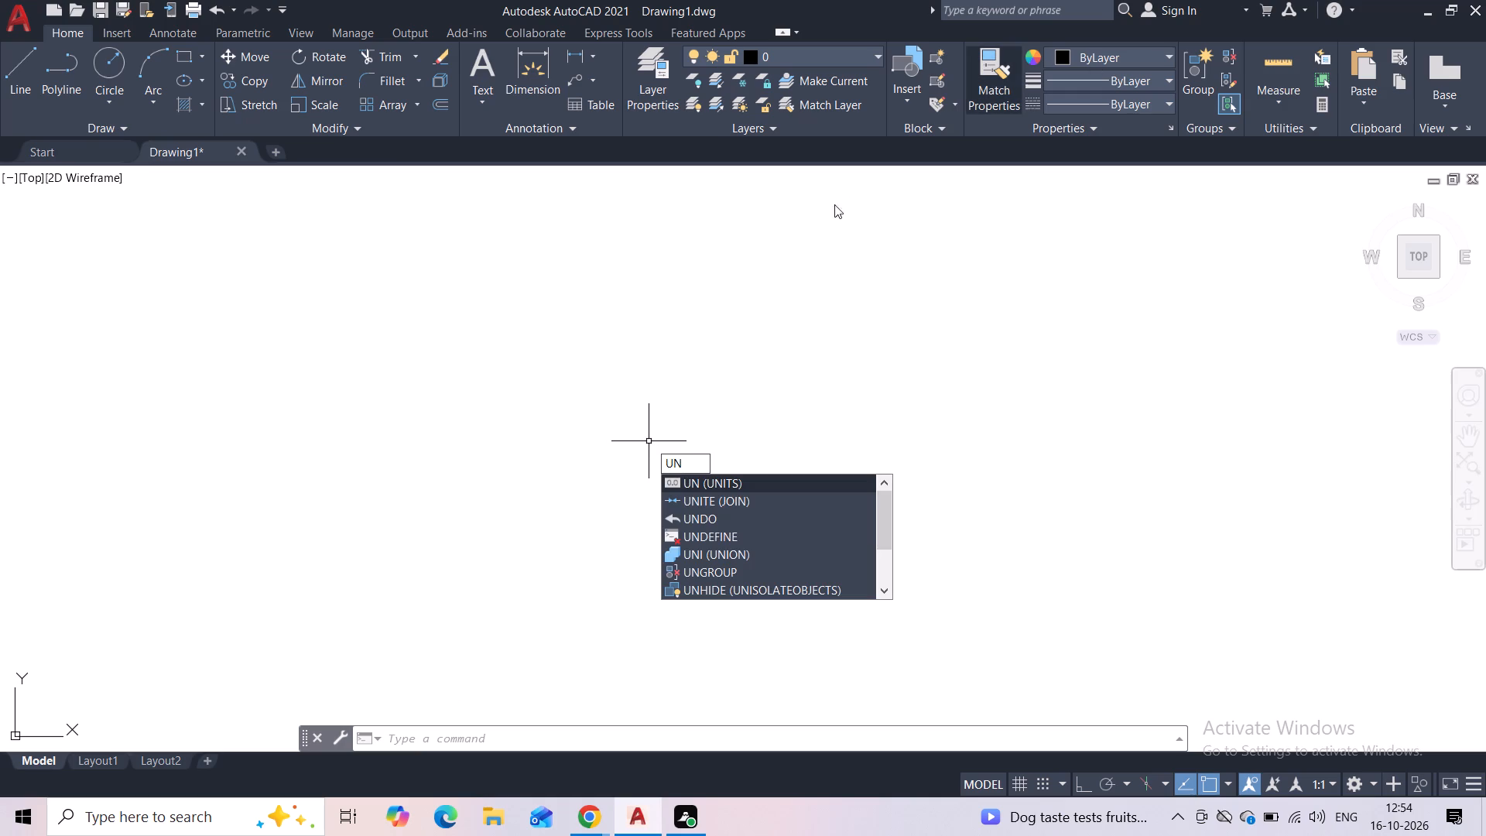
pyautogui.click(732, 478)
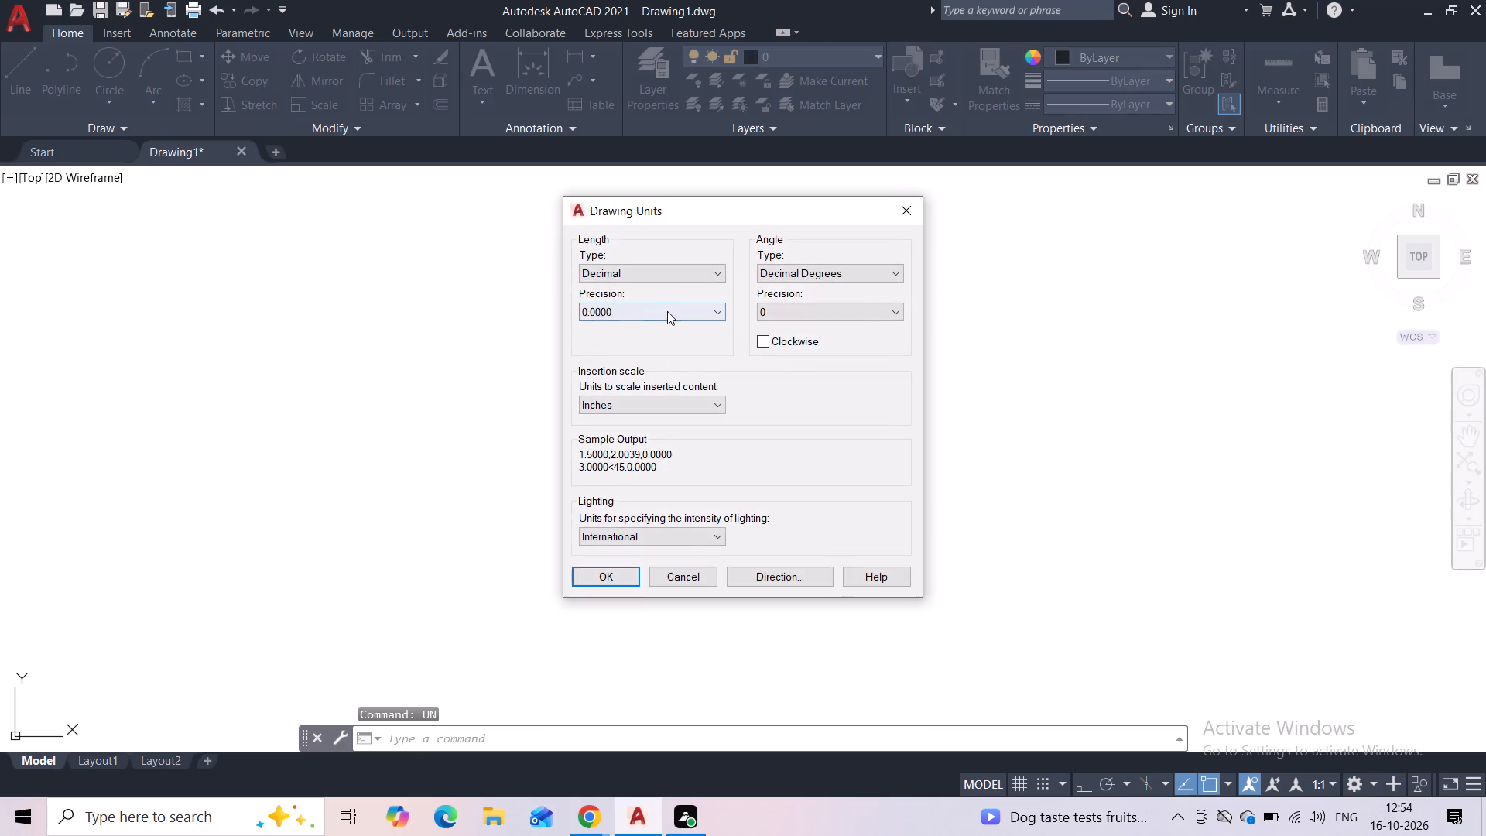
pyautogui.click(673, 279)
pyautogui.click(626, 282)
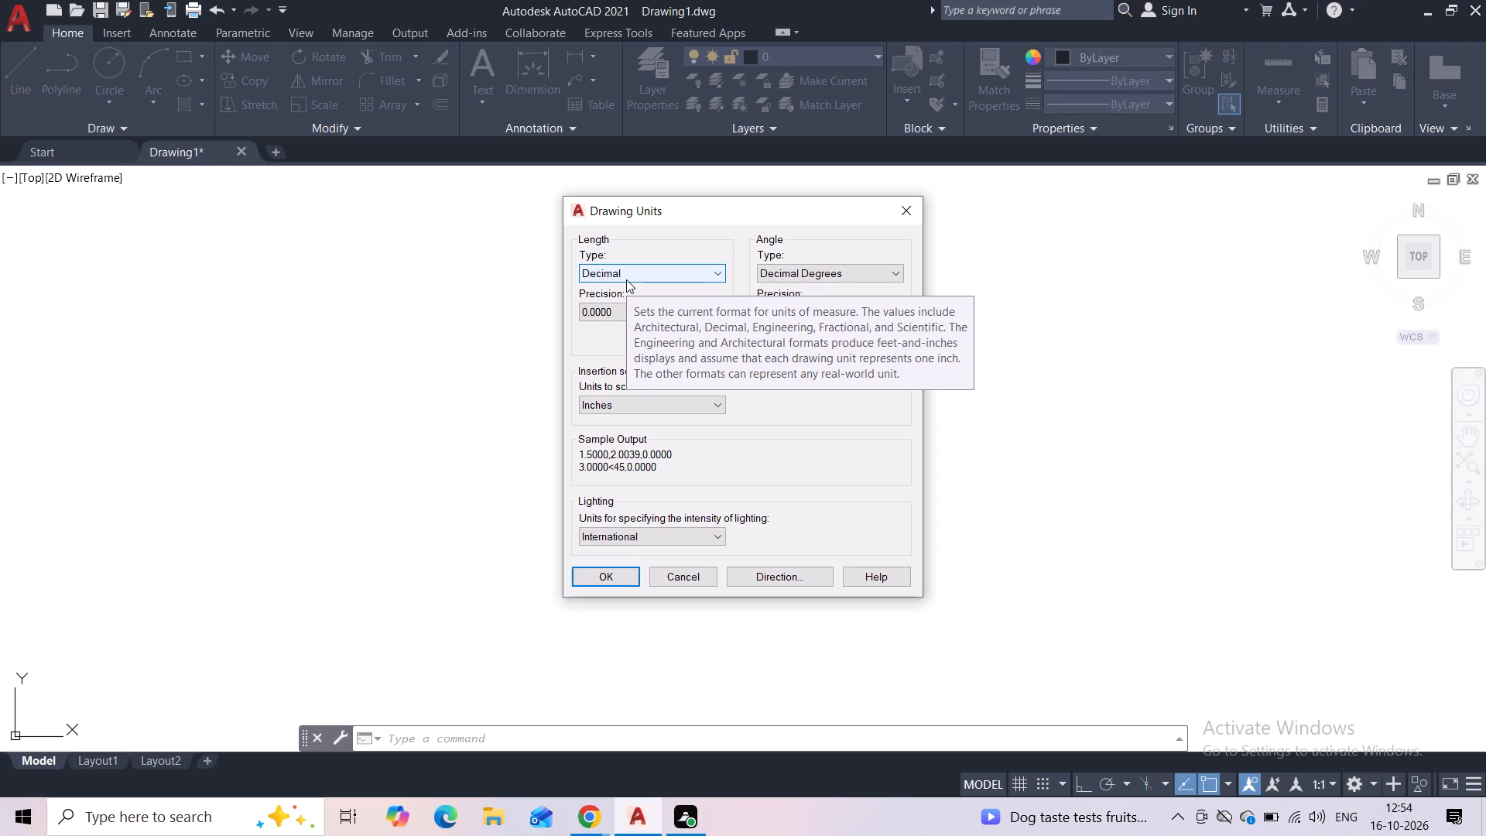
pyautogui.click(626, 272)
pyautogui.click(613, 288)
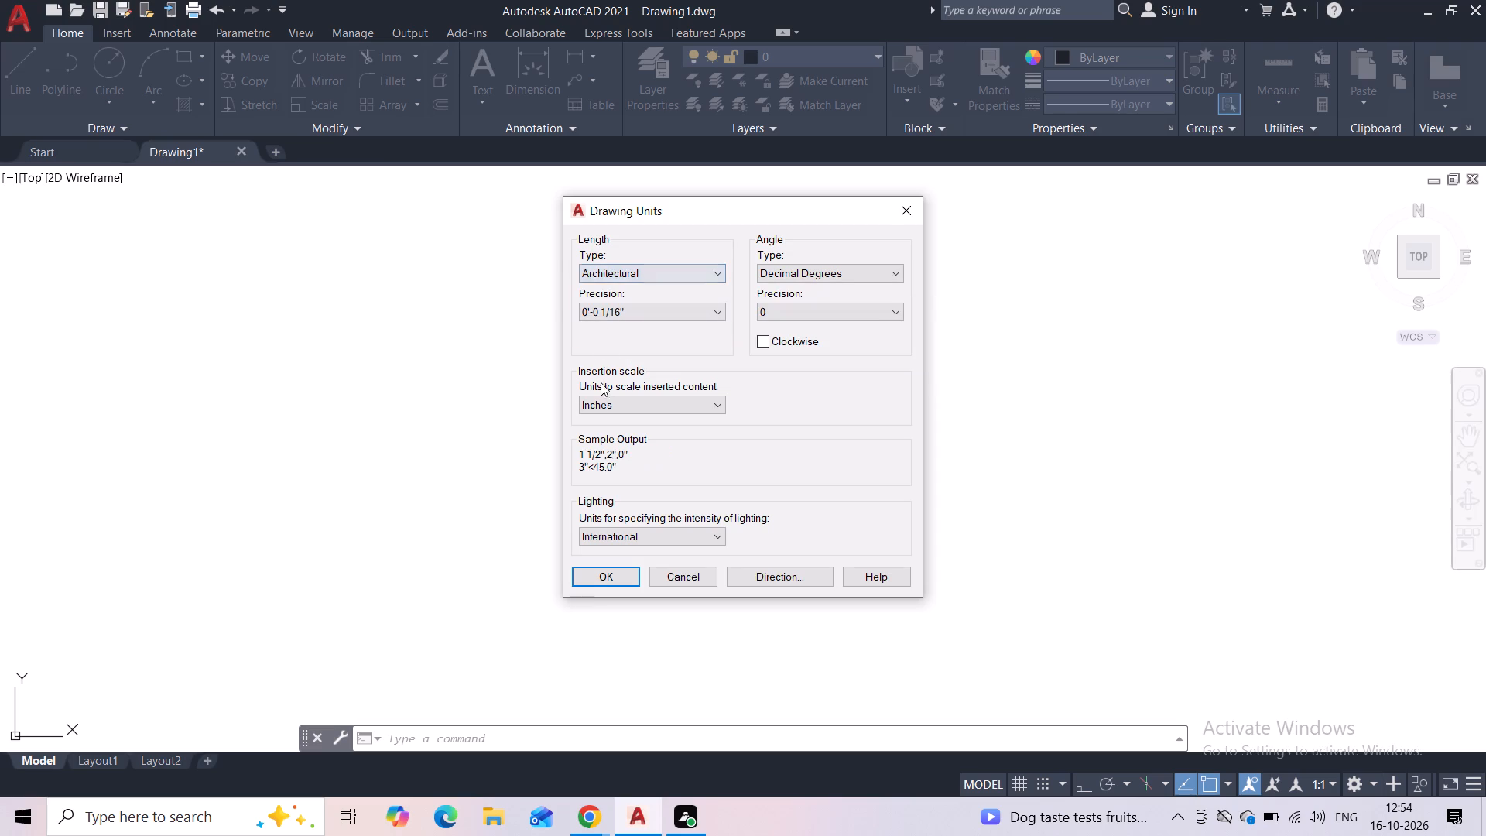
pyautogui.click(587, 581)
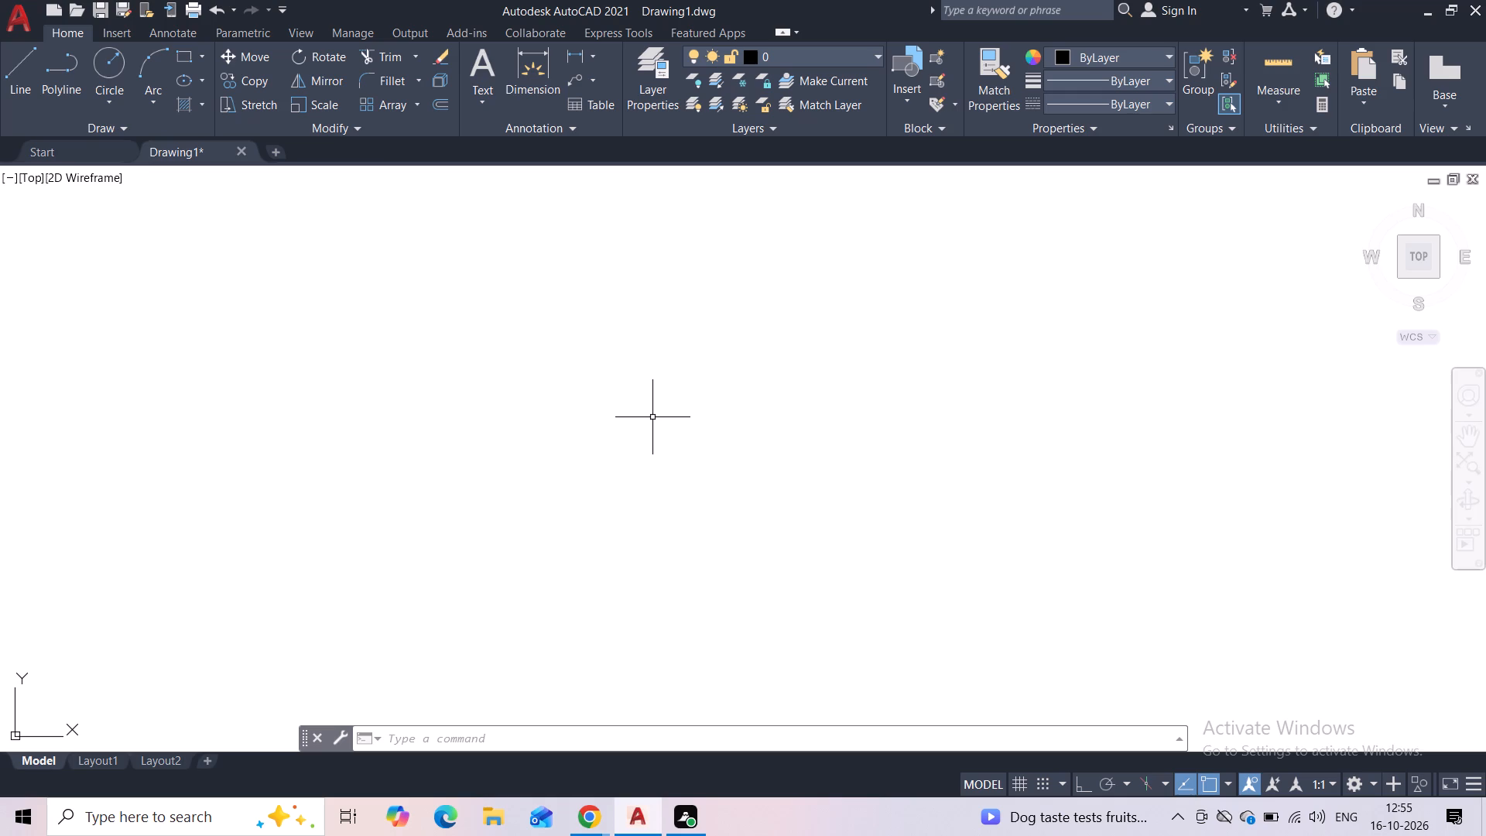
# Turn on Ortho and draw a horizontal line about 26' long across the drawing area.
pyautogui.click(16, 85)
pyautogui.click(443, 507)
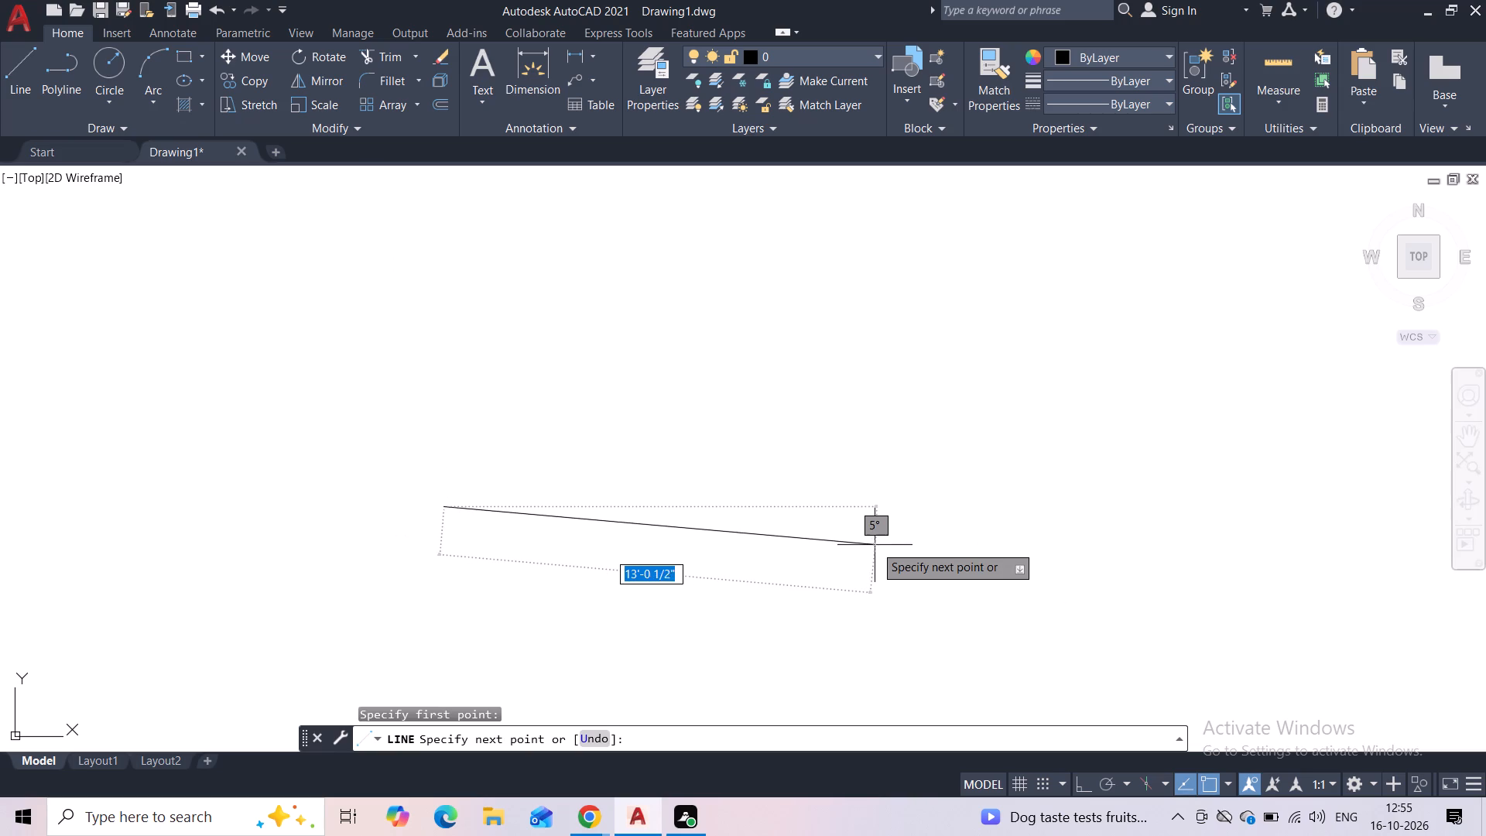
pyautogui.press('F8')
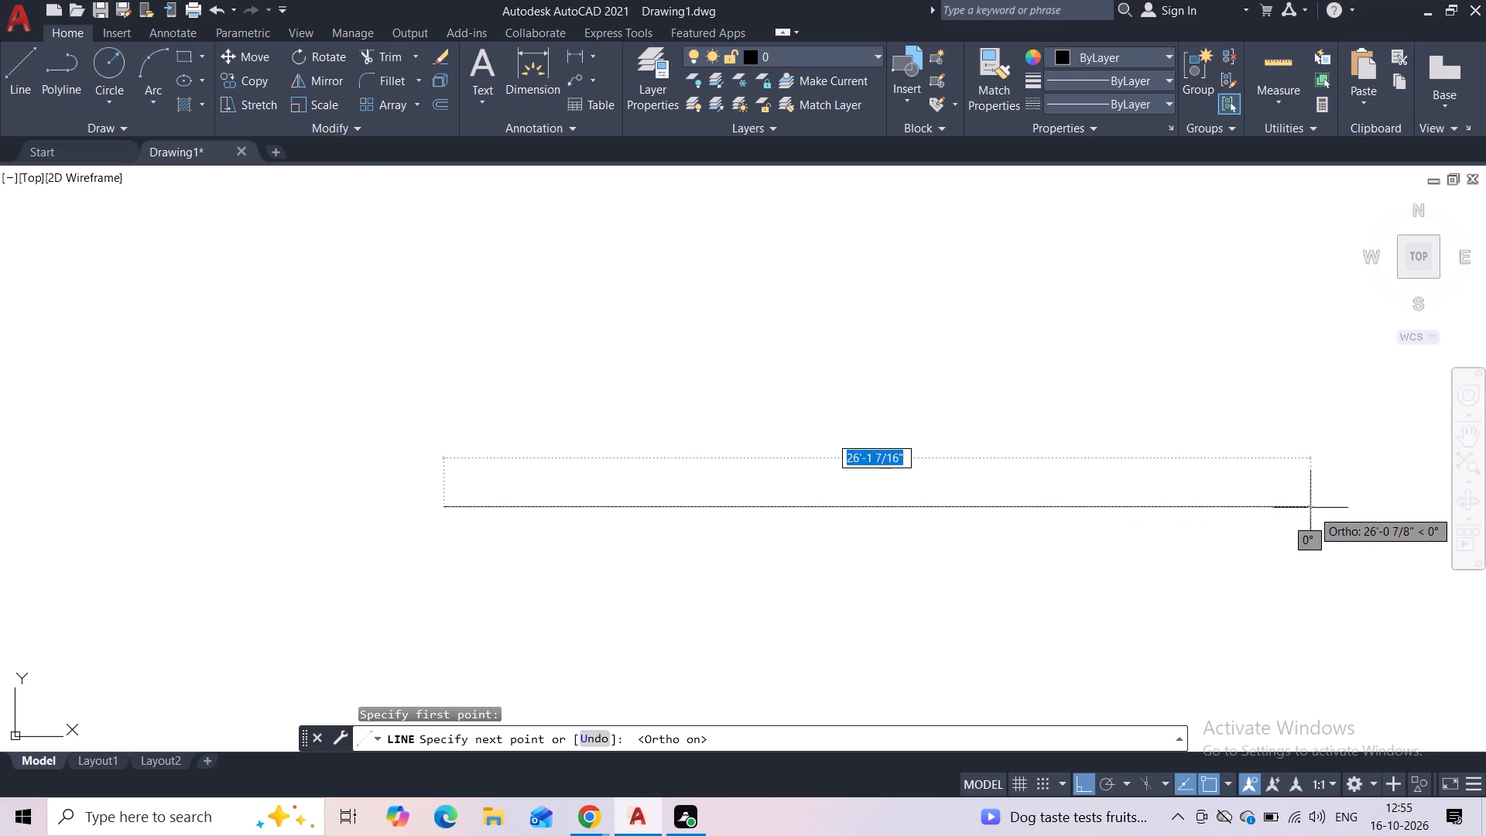
pyautogui.click(1317, 516)
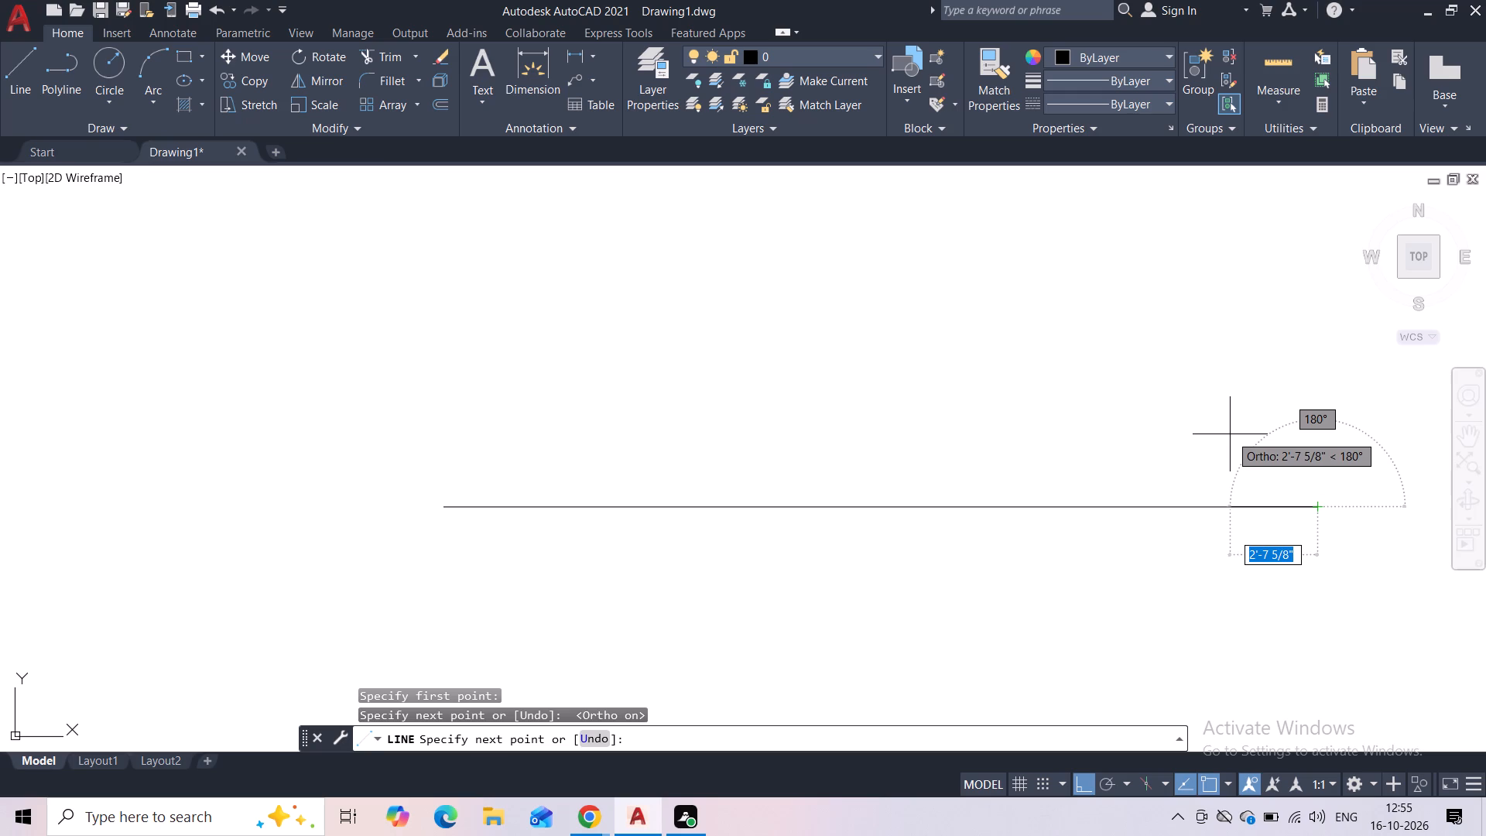
pyautogui.press('Escape')
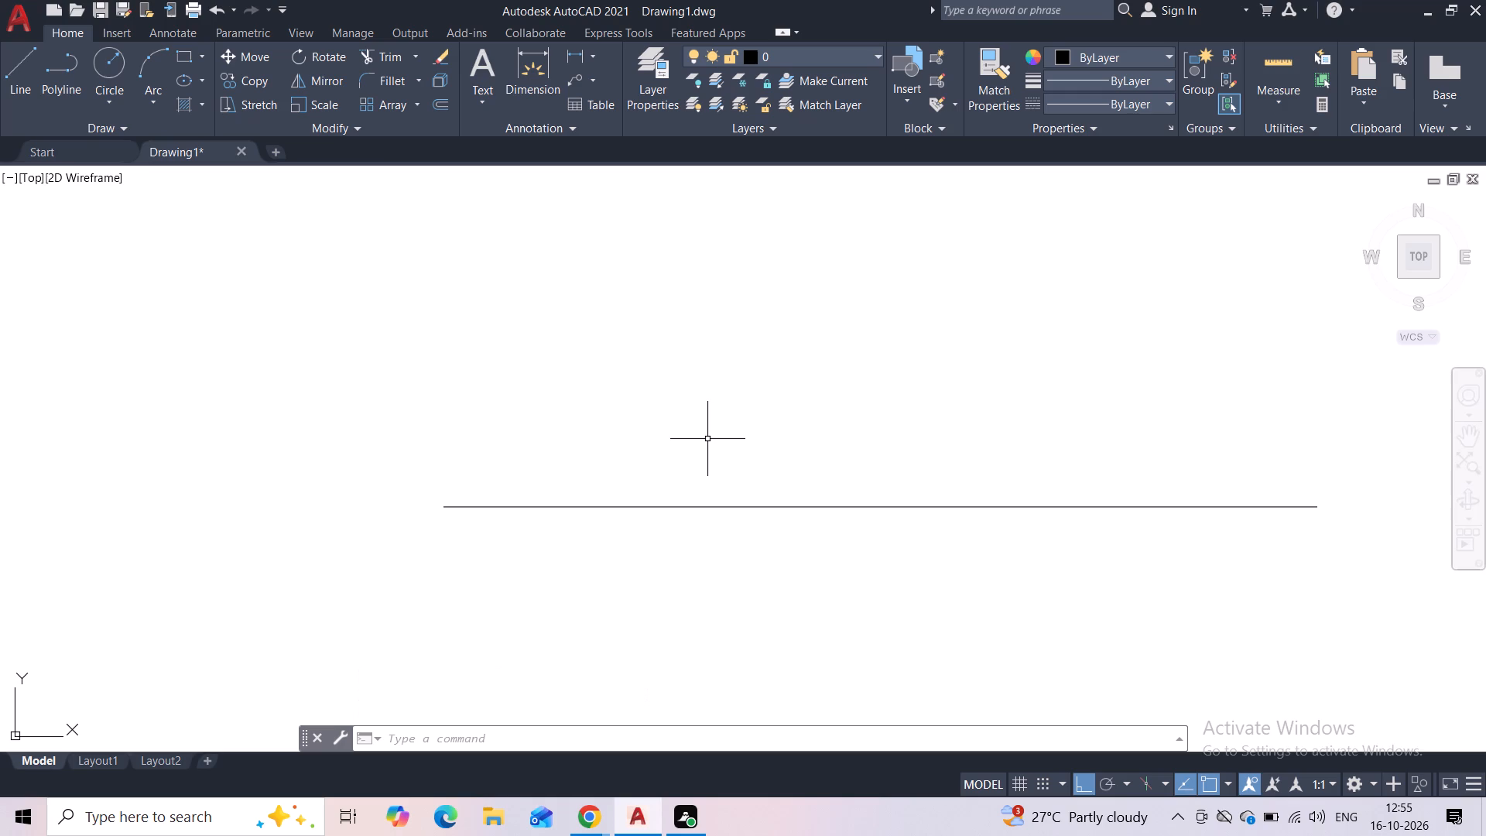
# Draw a 10' vertical line upward from the left end of the horizontal line.
pyautogui.press('space')
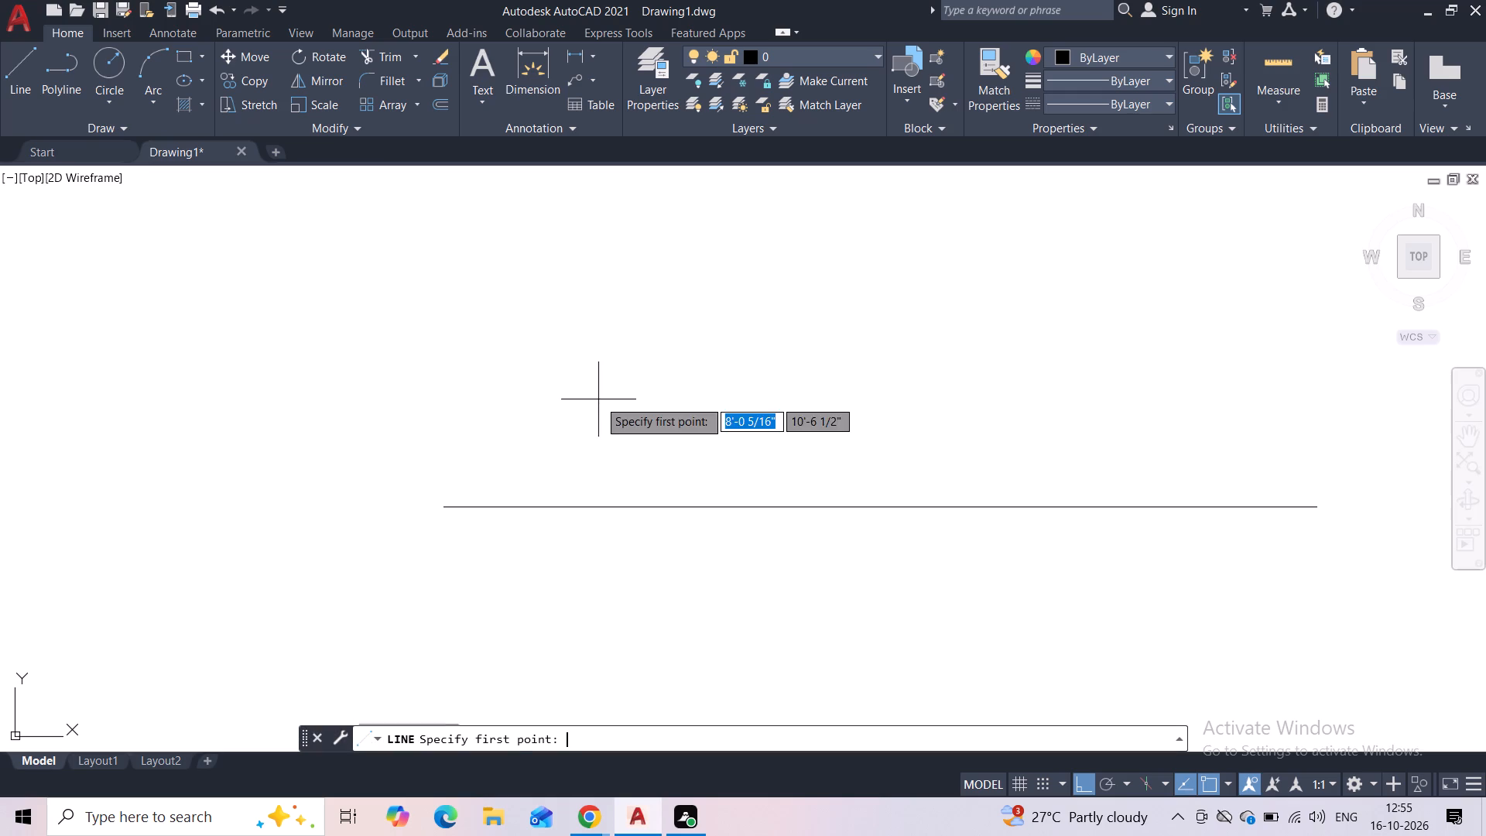
pyautogui.click(446, 501)
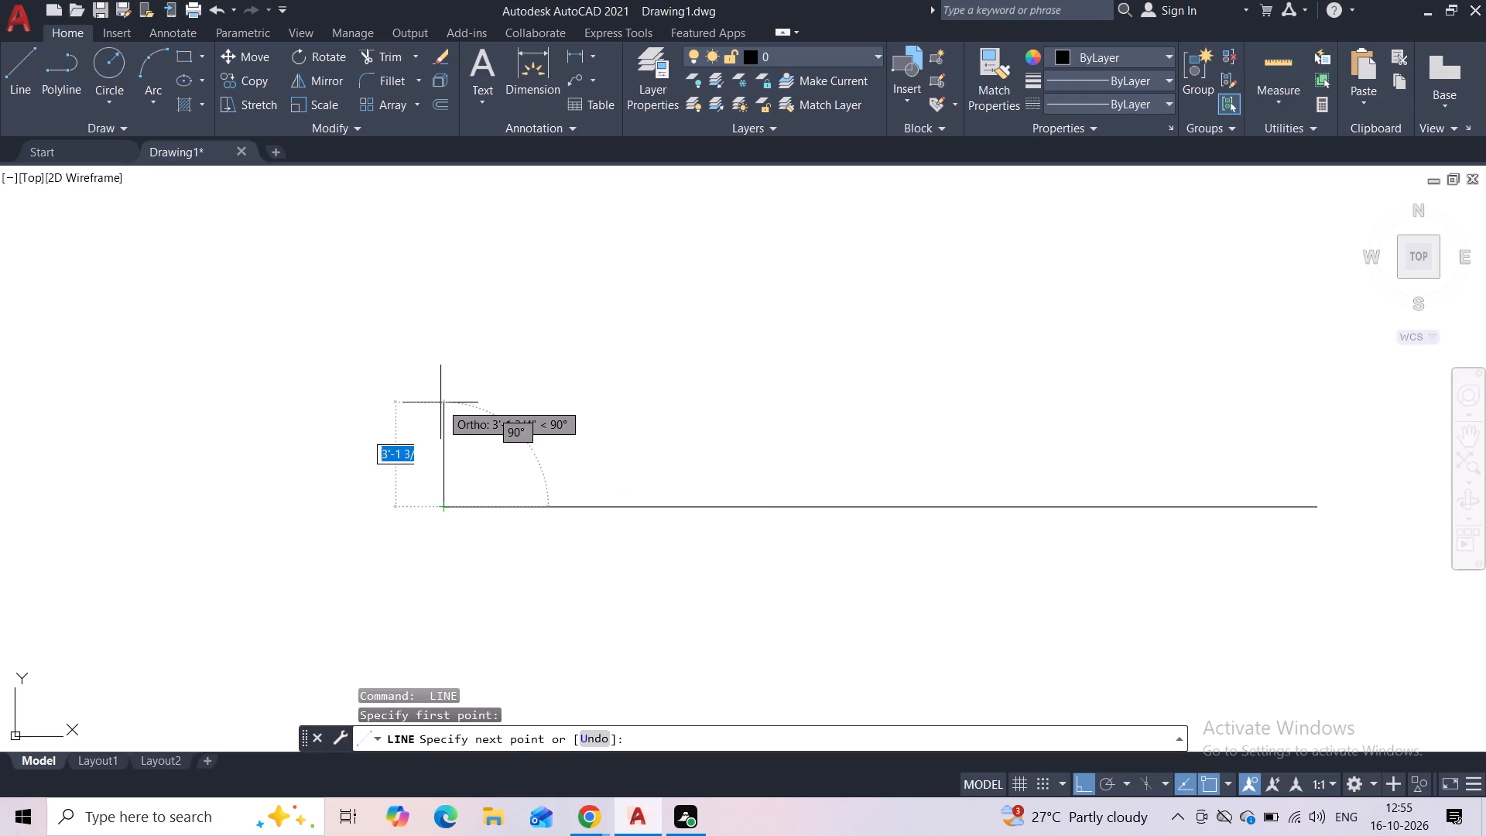
pyautogui.write("10'")
pyautogui.press('Return')
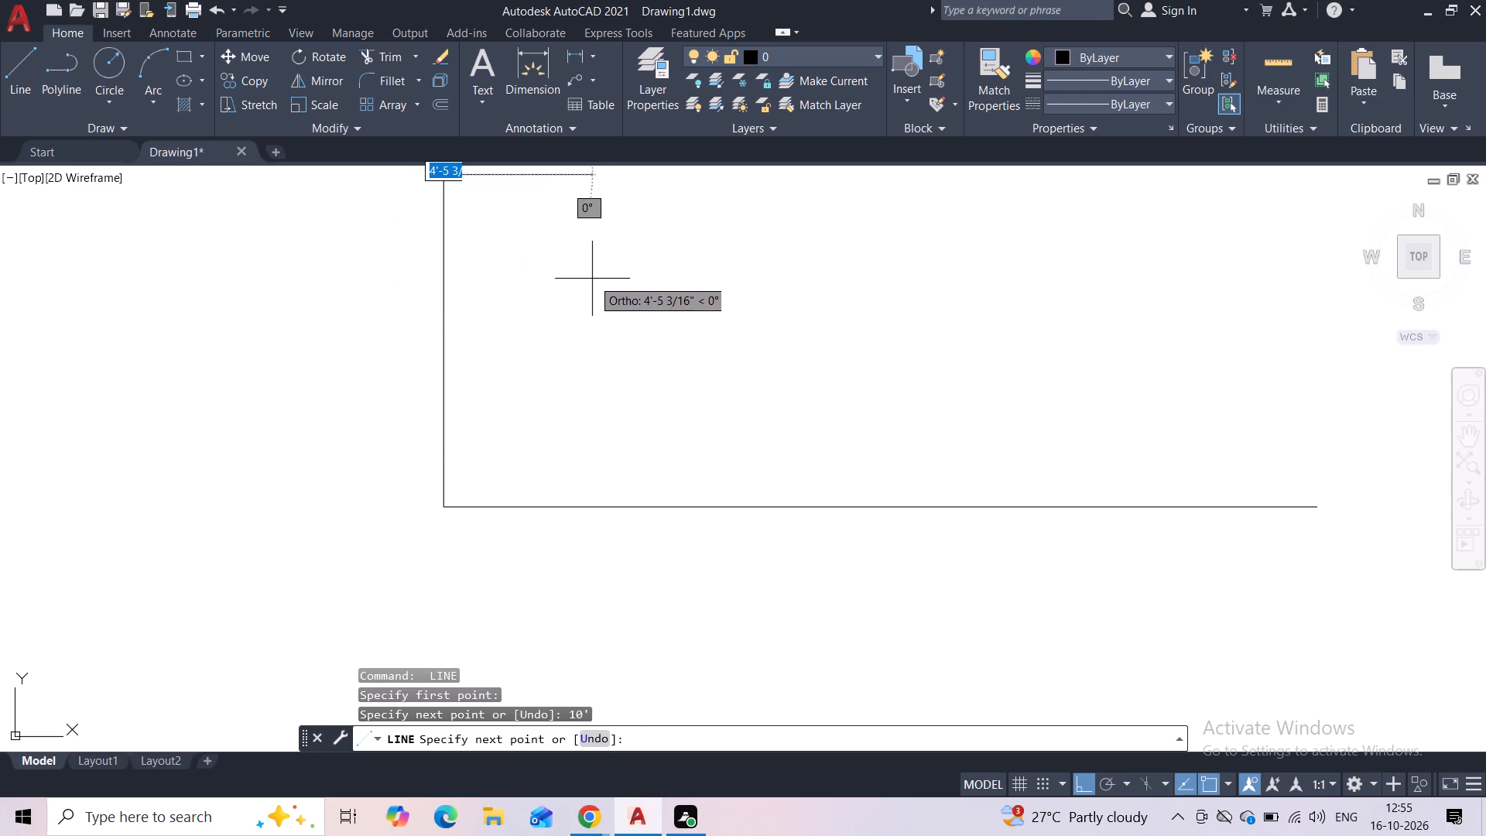
pyautogui.moveTo(593, 279); pyautogui.dragTo(594, 388, button='middle')
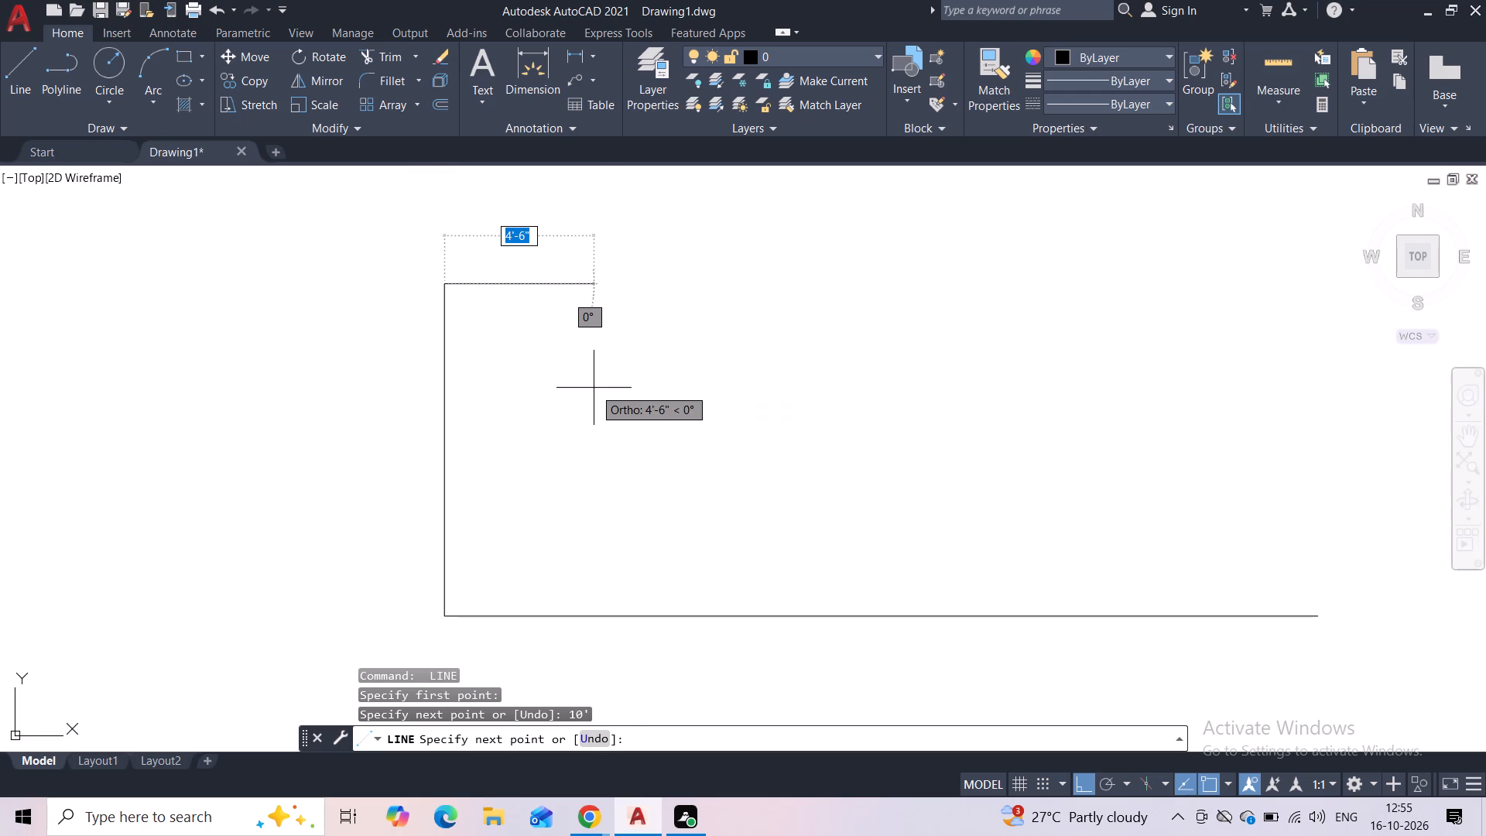
pyautogui.press('Escape')
# Offset the 10' vertical line by 7" to its right, above the horizontal line.
pyautogui.scroll(-2, 594, 374)
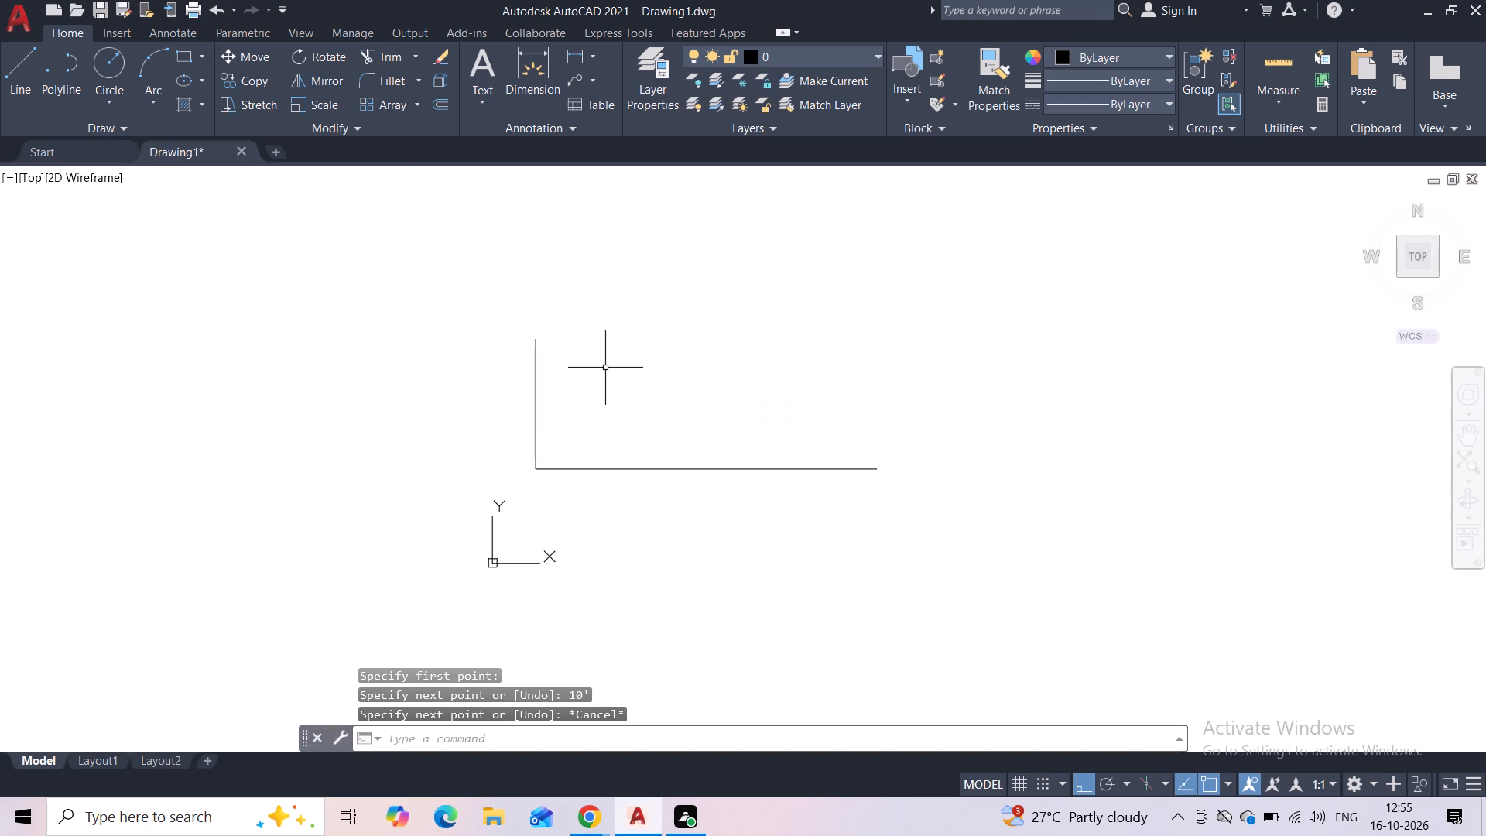
pyautogui.click(557, 361)
pyautogui.click(523, 370)
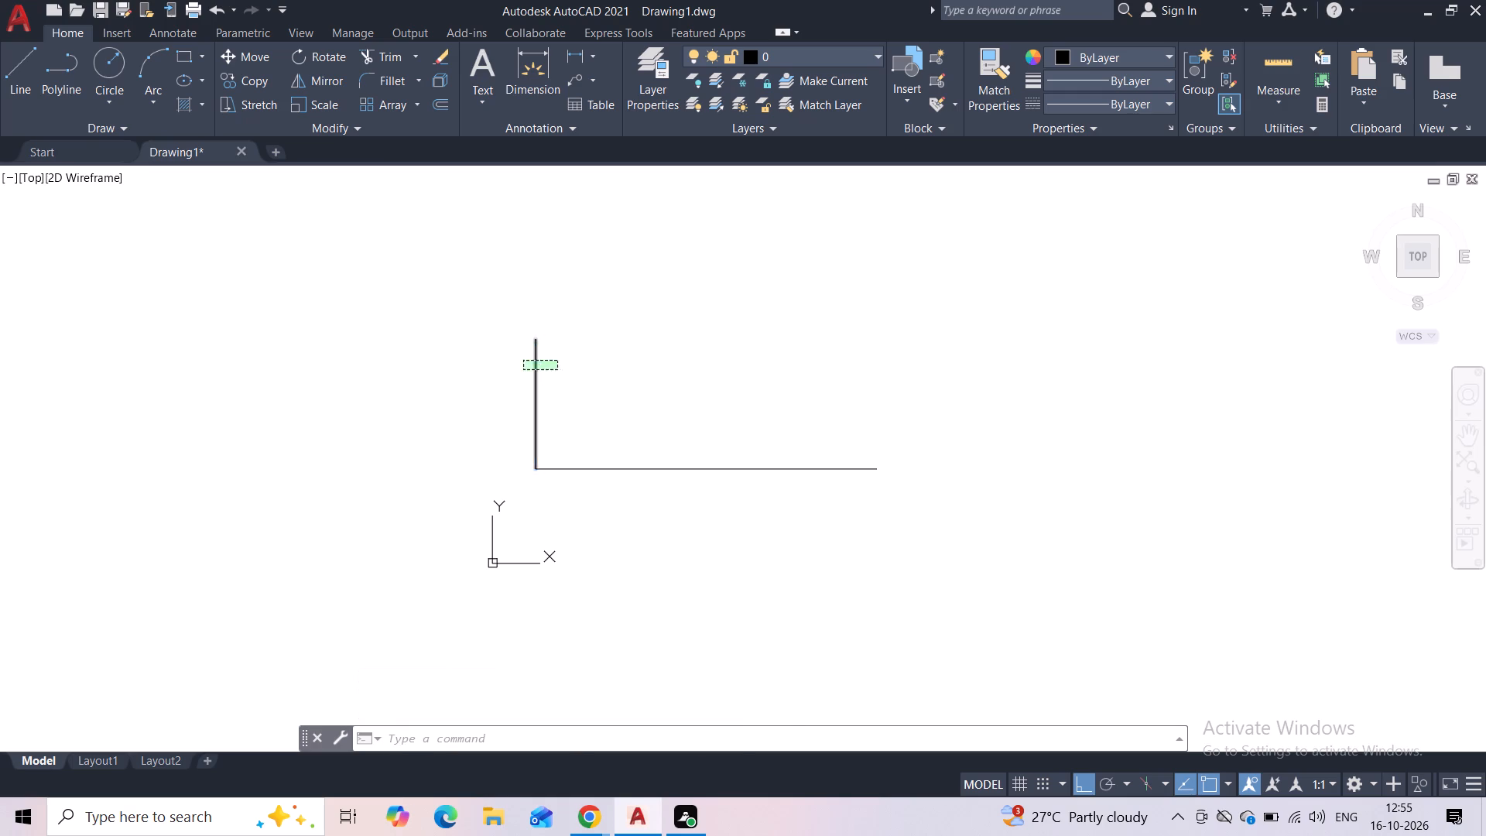
pyautogui.click(433, 107)
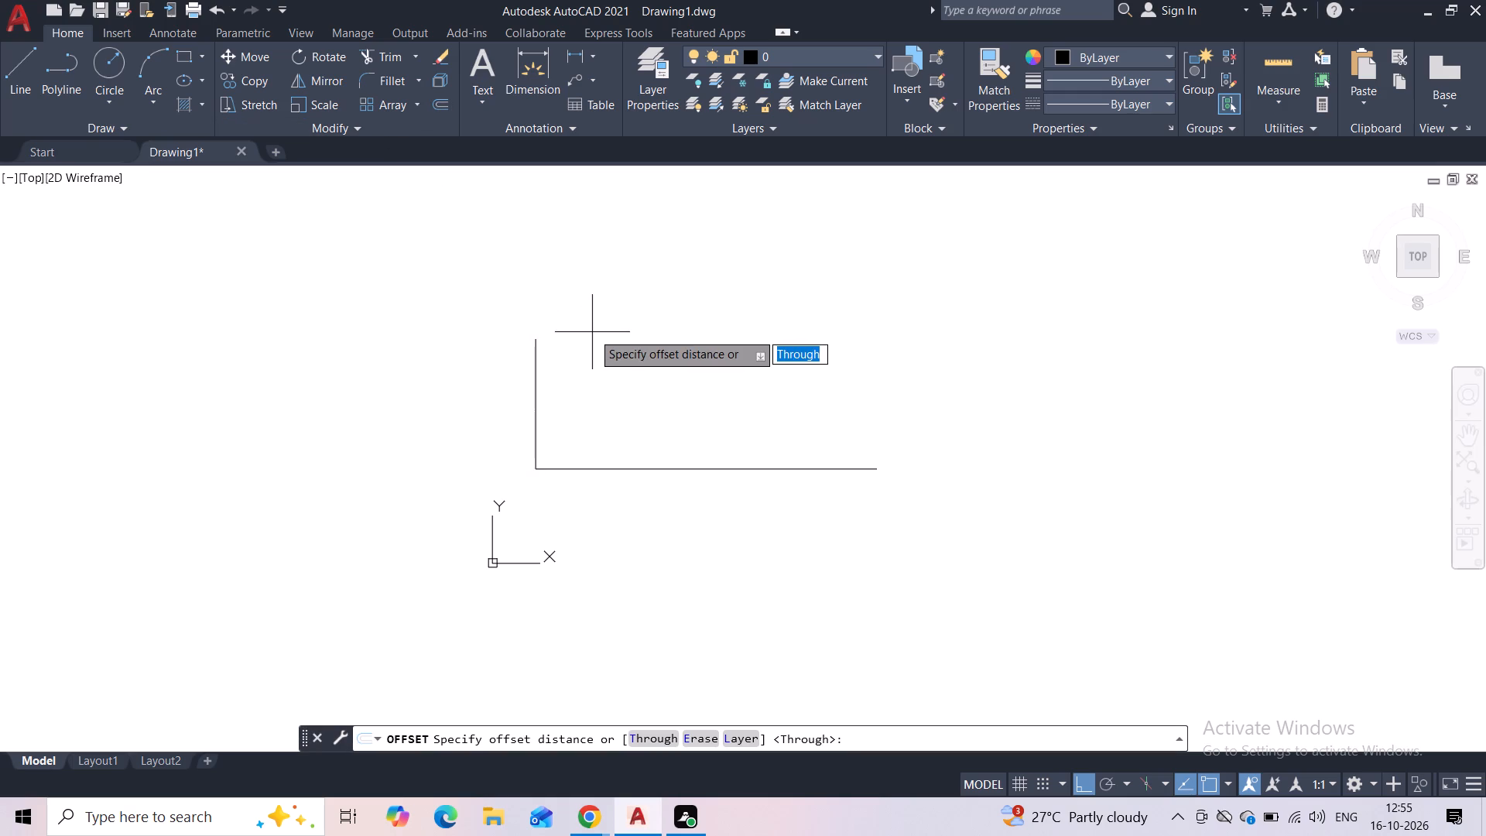
pyautogui.press('5')
pyautogui.press('Return')
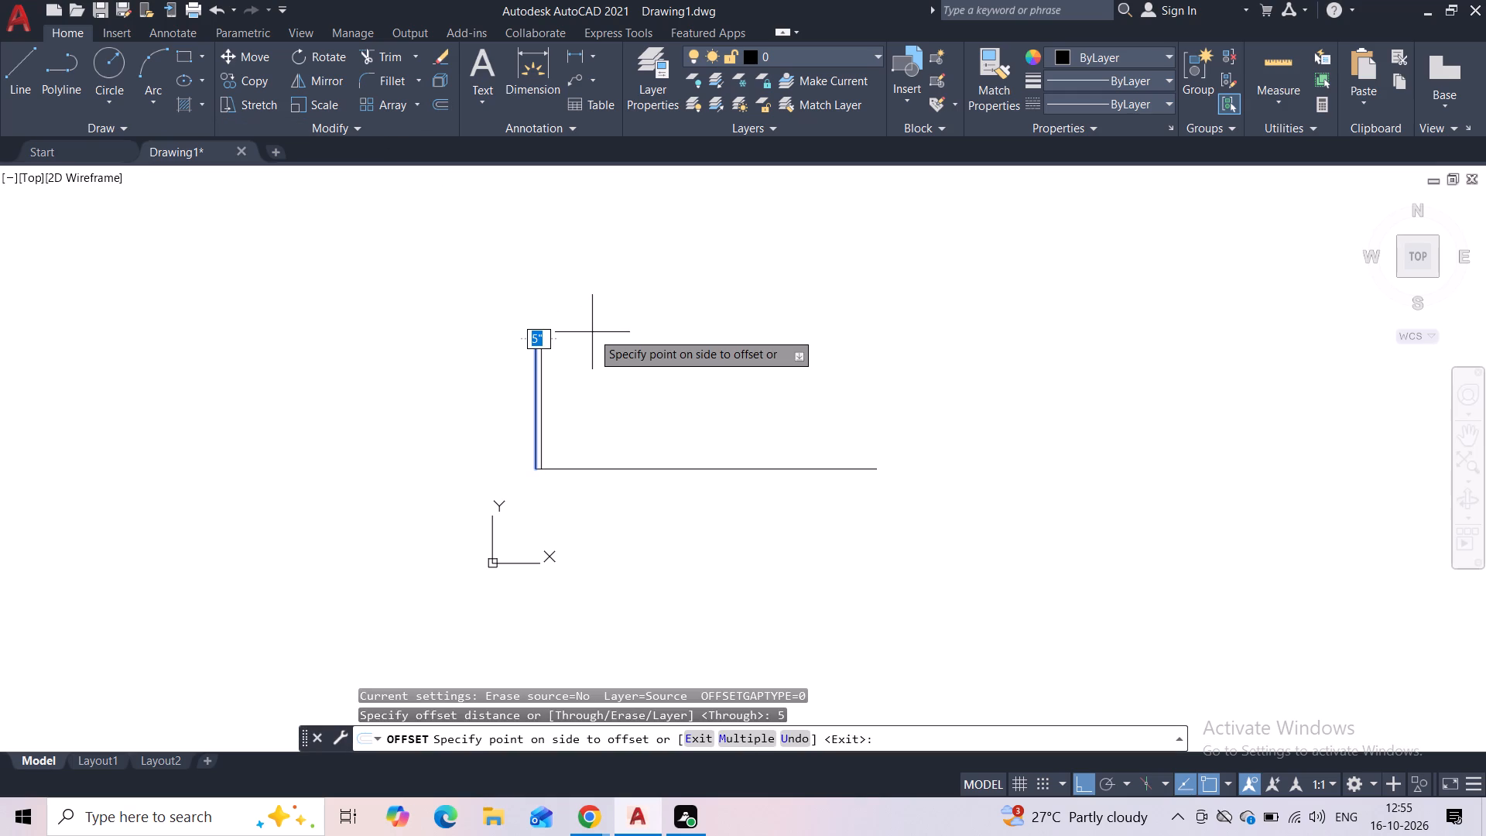
pyautogui.press('BackSpace')
pyautogui.write('7"')
pyautogui.press('Return')
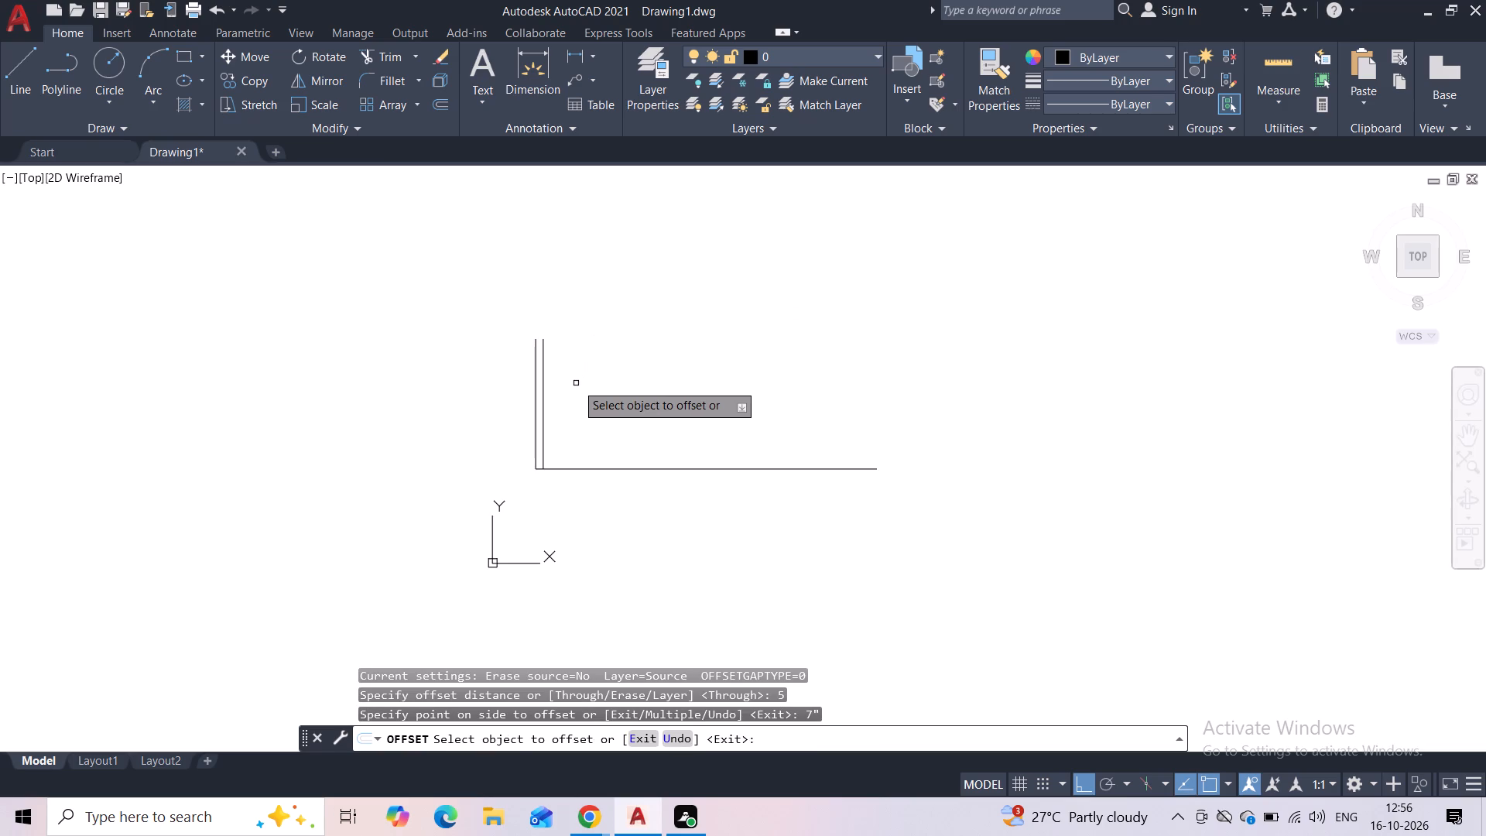
pyautogui.press('Escape')
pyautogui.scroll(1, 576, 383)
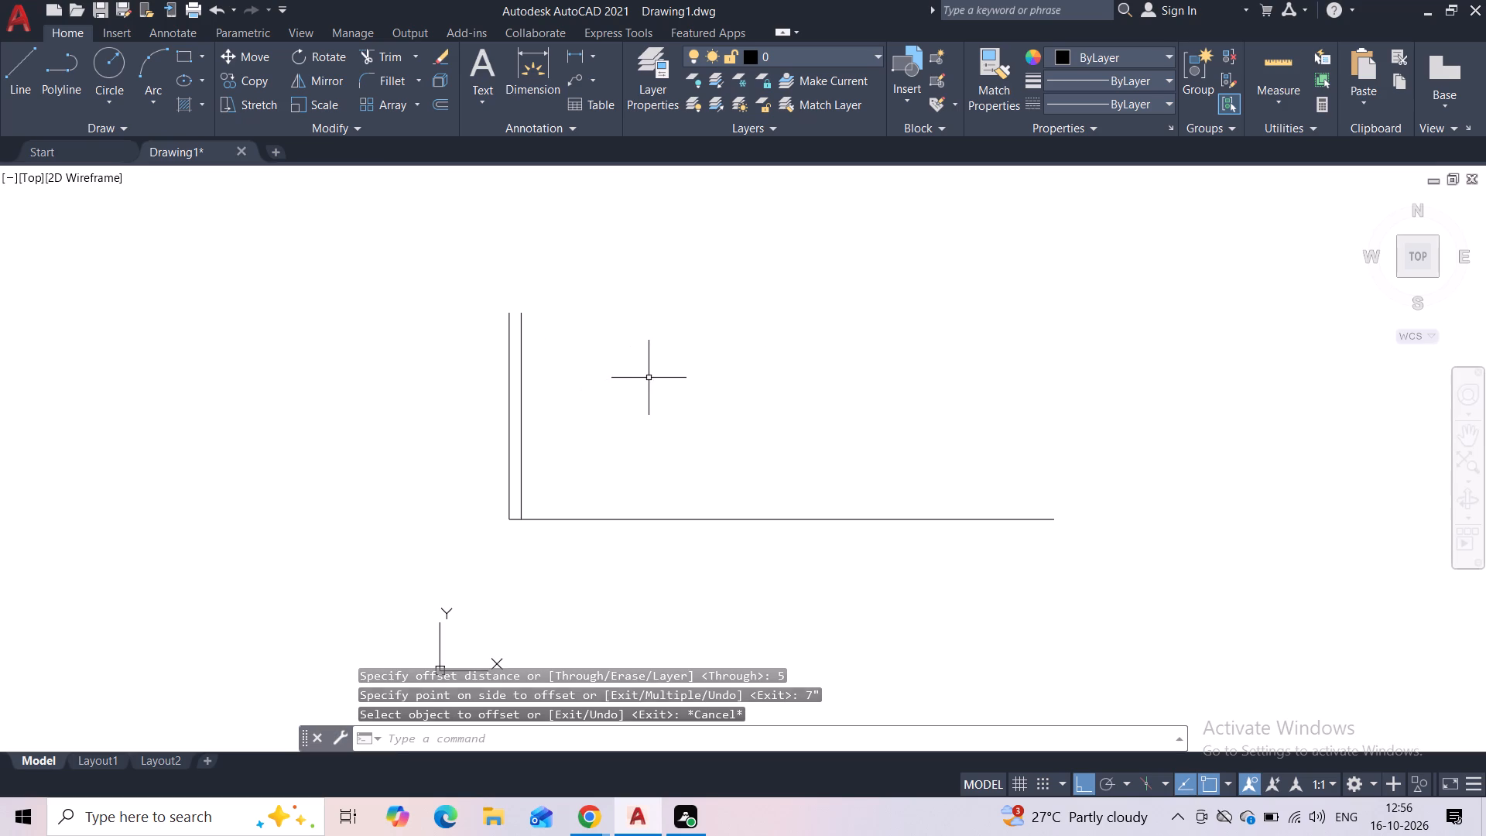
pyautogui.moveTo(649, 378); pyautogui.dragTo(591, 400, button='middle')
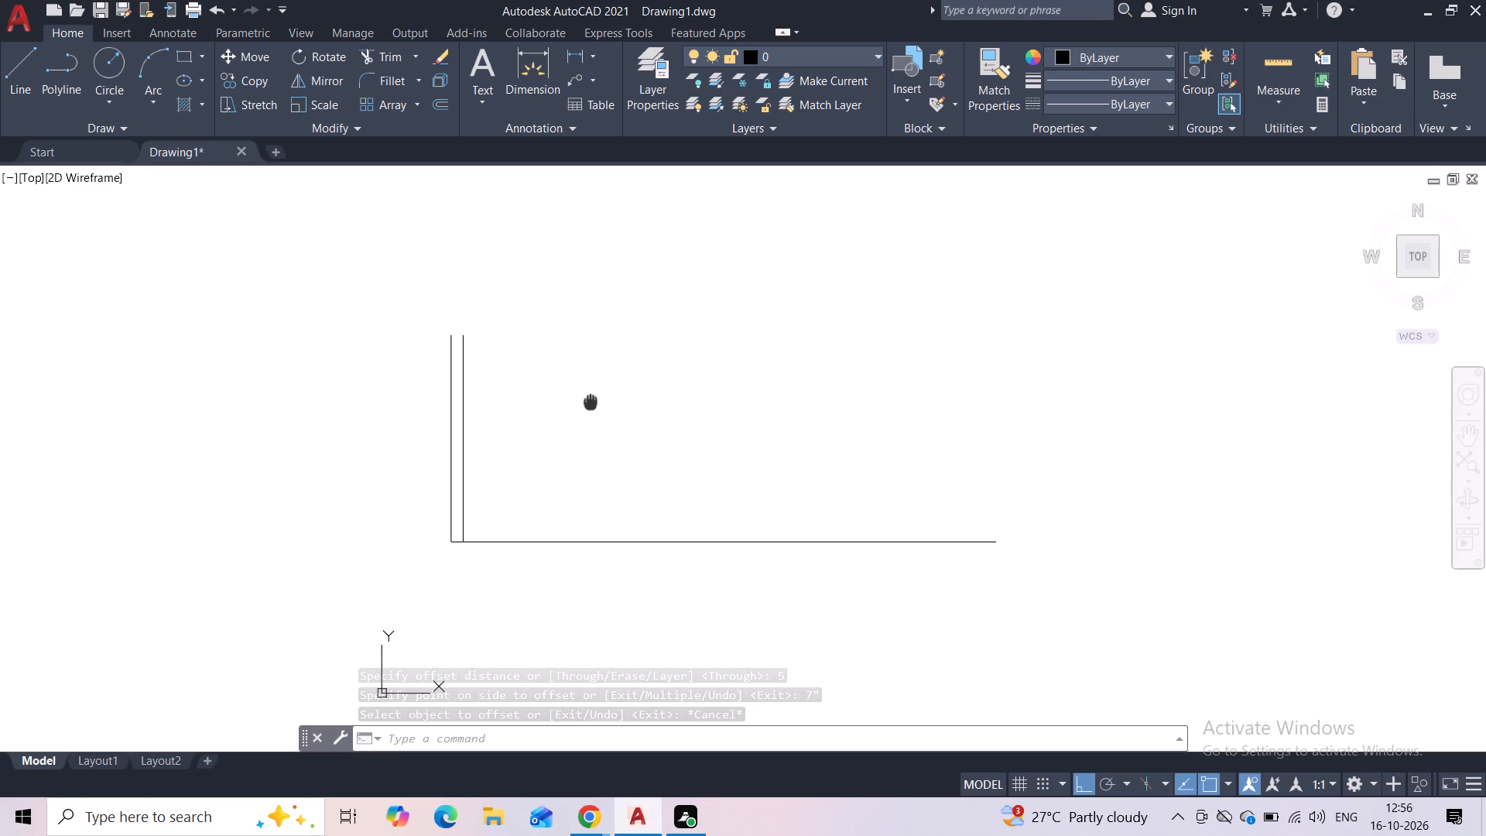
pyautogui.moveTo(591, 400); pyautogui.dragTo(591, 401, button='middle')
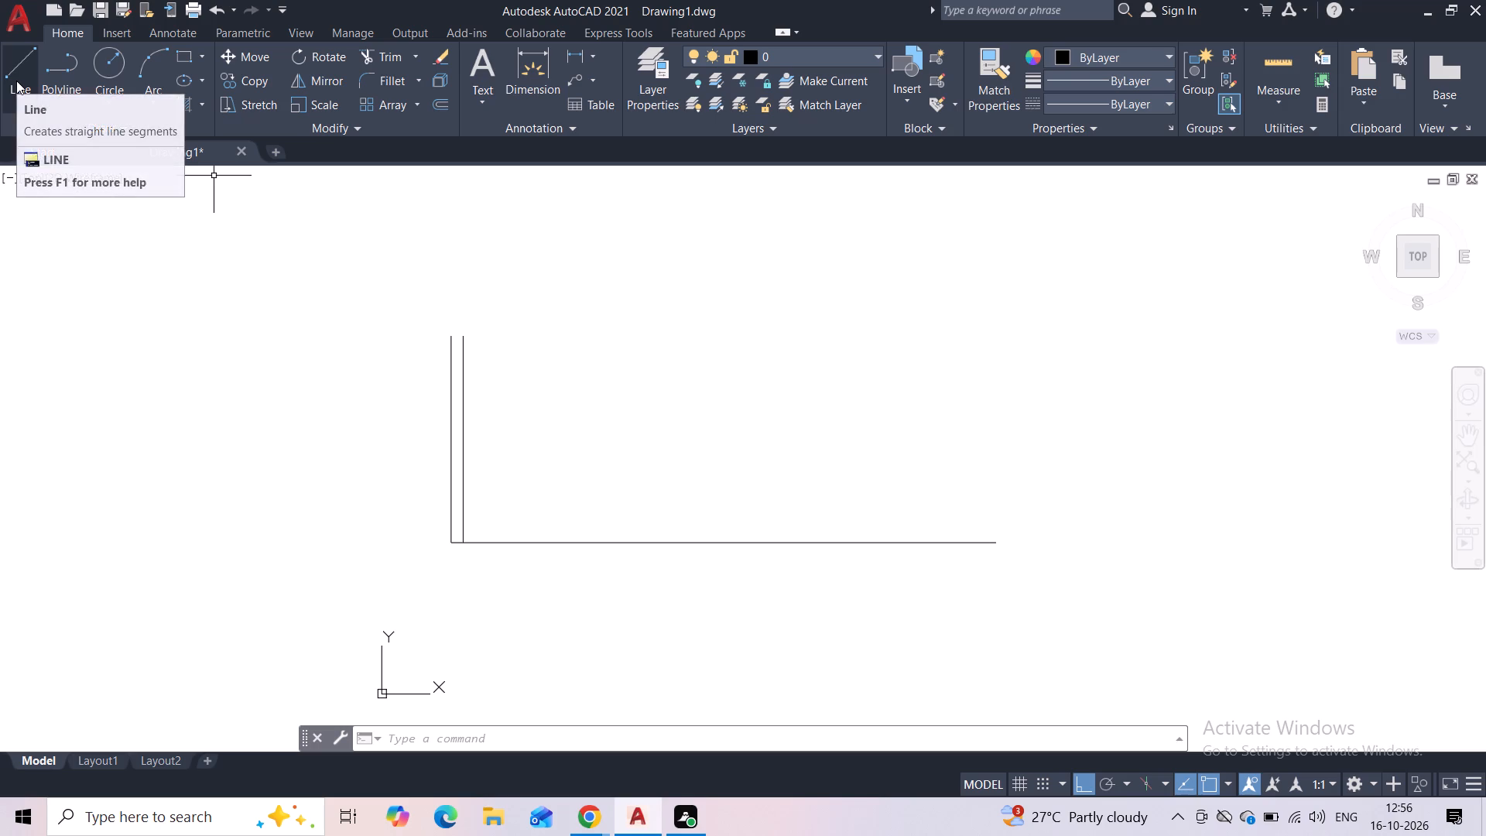
# Delete the horizontal line at the base of the two vertical lines.
pyautogui.click(687, 512)
pyautogui.click(649, 543)
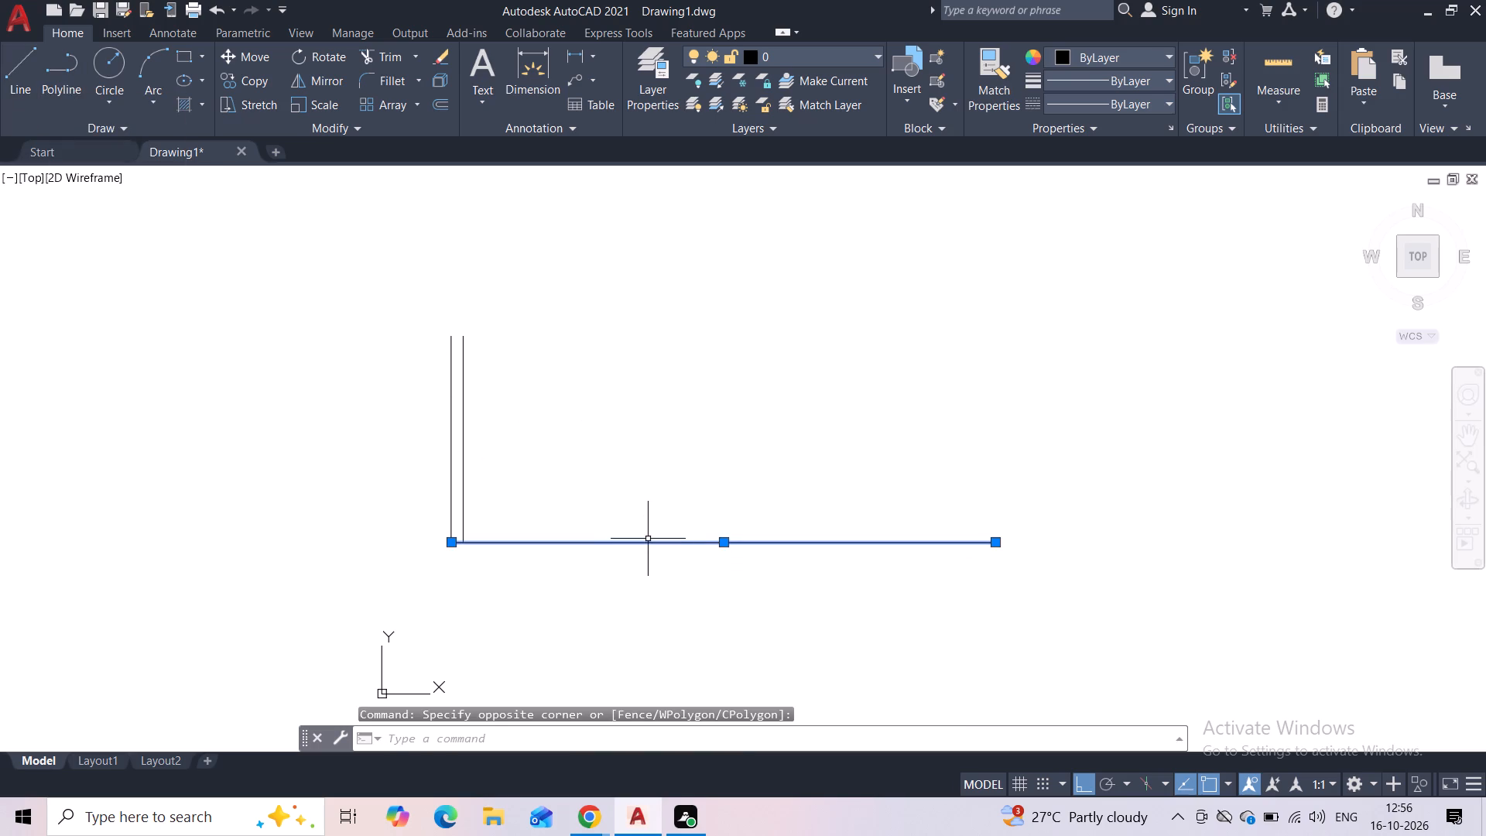
pyautogui.press('Delete')
# Draw a horizontal baseline about 77'-7" long, running right from the lower end of the left vertical line.
pyautogui.click(10, 74)
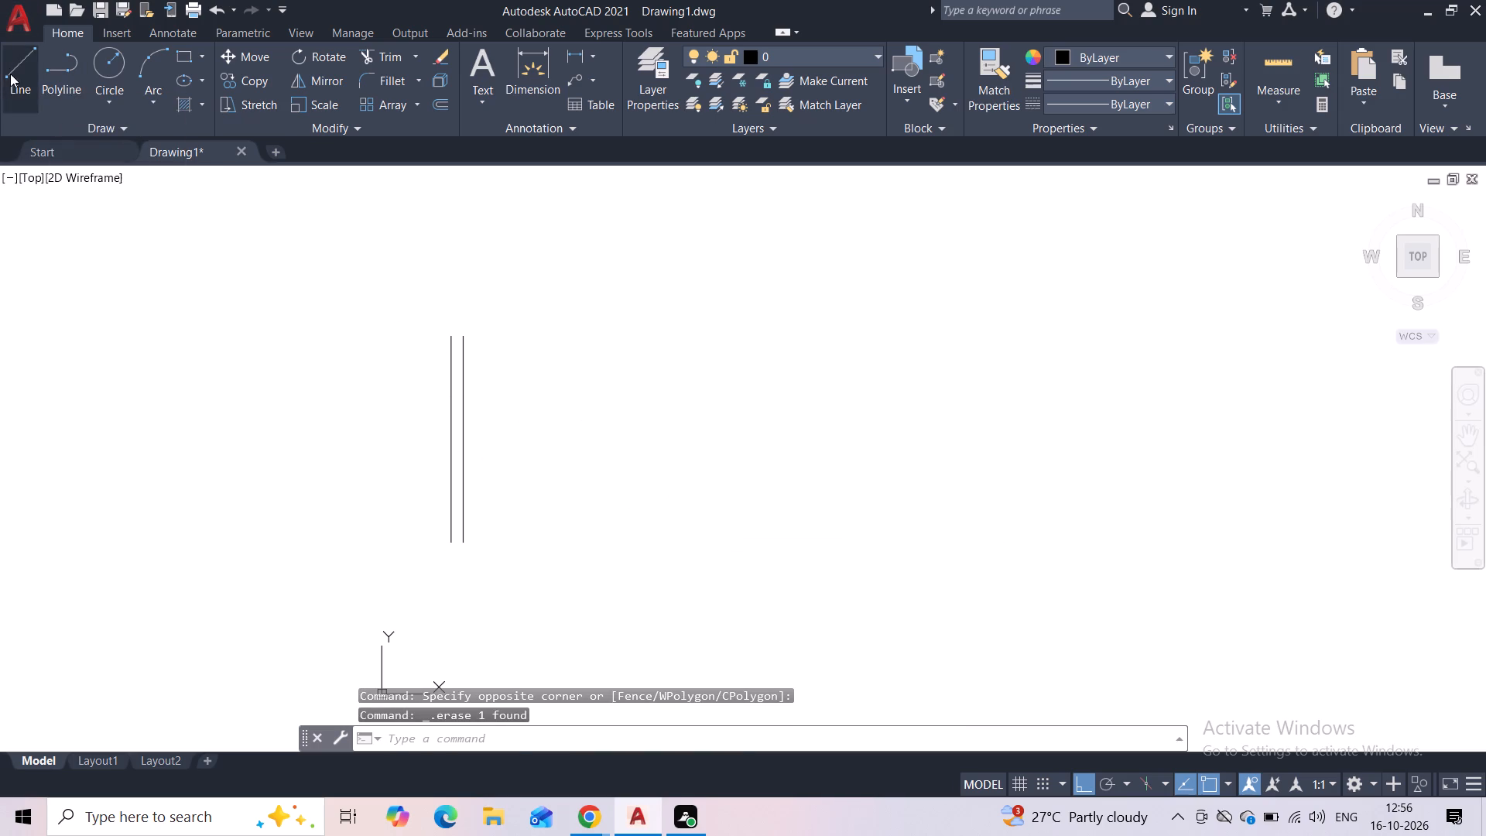
pyautogui.click(449, 544)
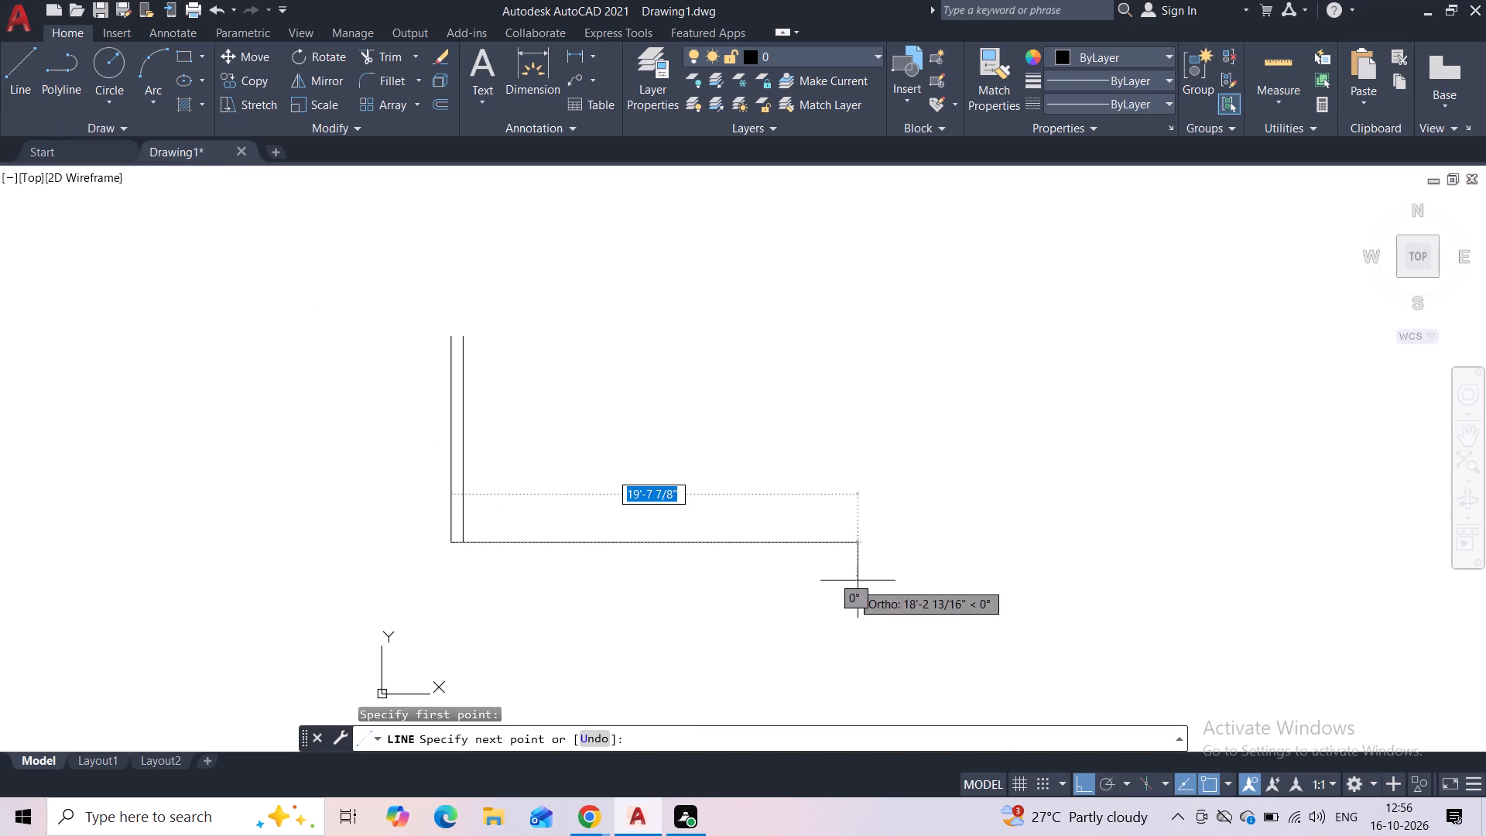
pyautogui.moveTo(879, 578); pyautogui.dragTo(538, 550, button='middle')
pyautogui.scroll(-3, 824, 537)
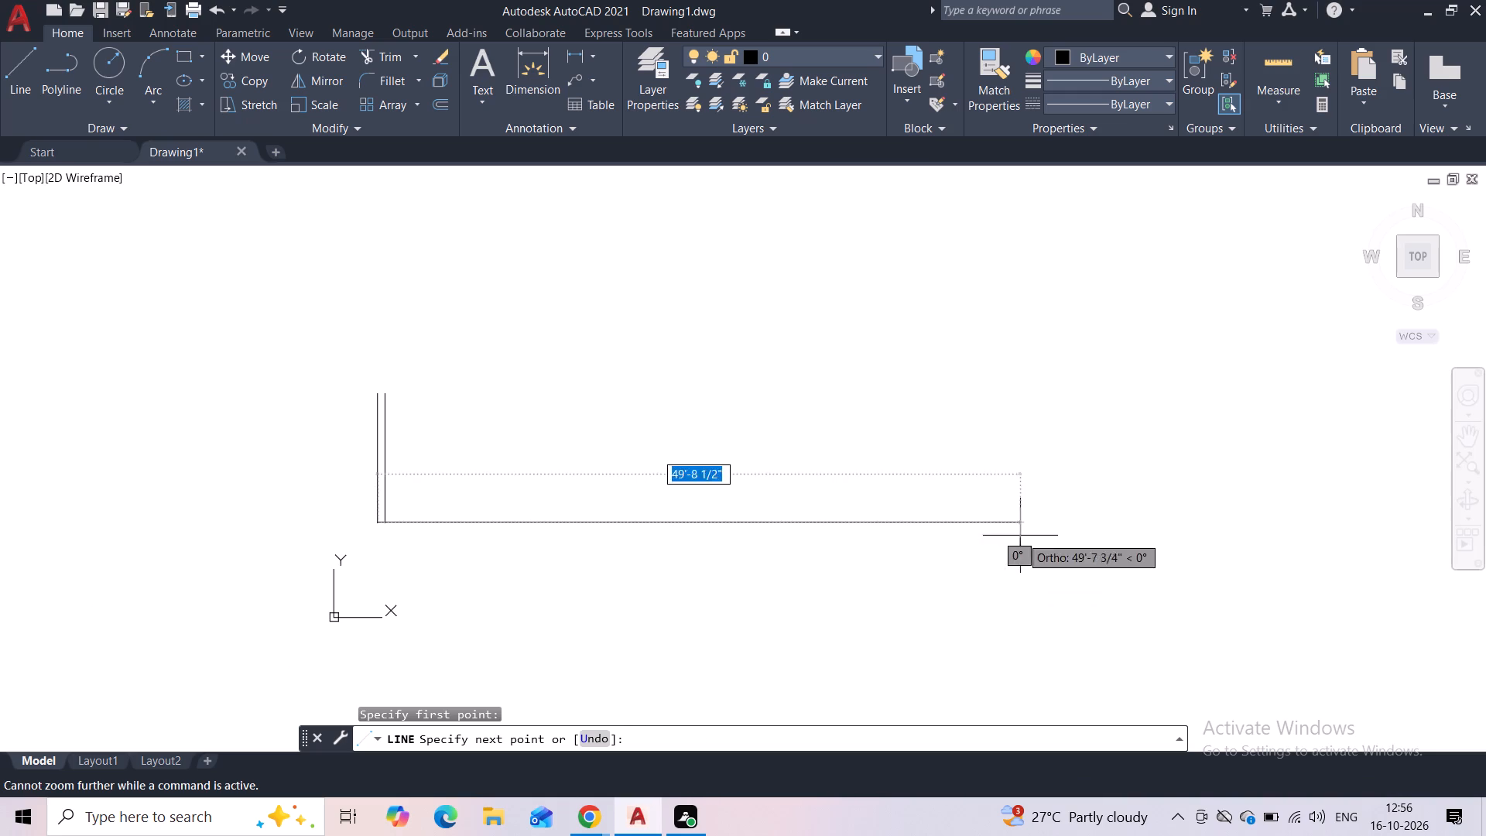
pyautogui.click(1381, 545)
pyautogui.press('Escape')
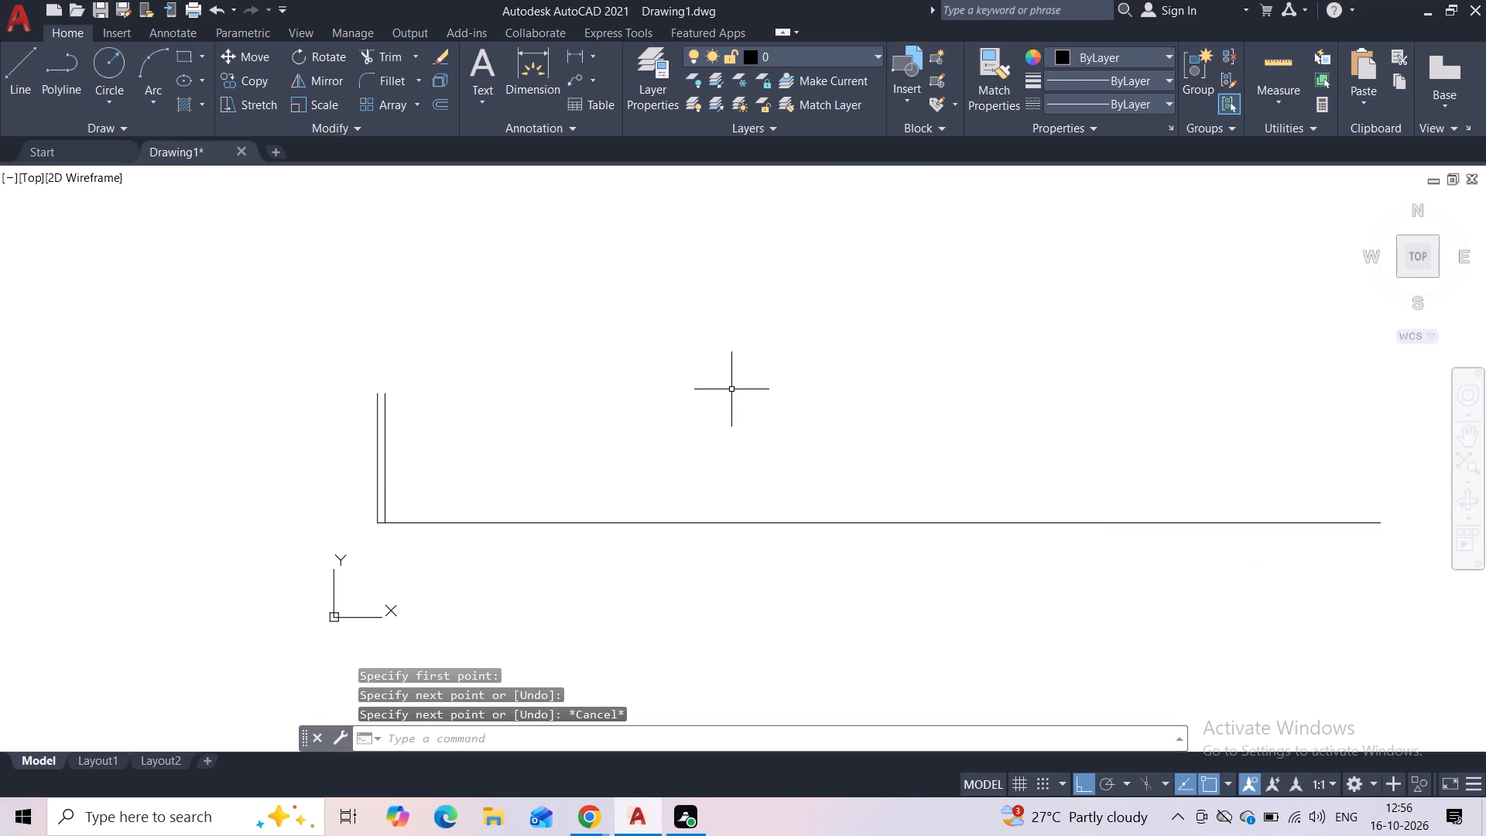
# Copy the pair of vertical lines rightward along the baseline to five positions, including about 33', 52'-6" and 67' away, the last beyond the baseline's end.
pyautogui.click(271, 399)
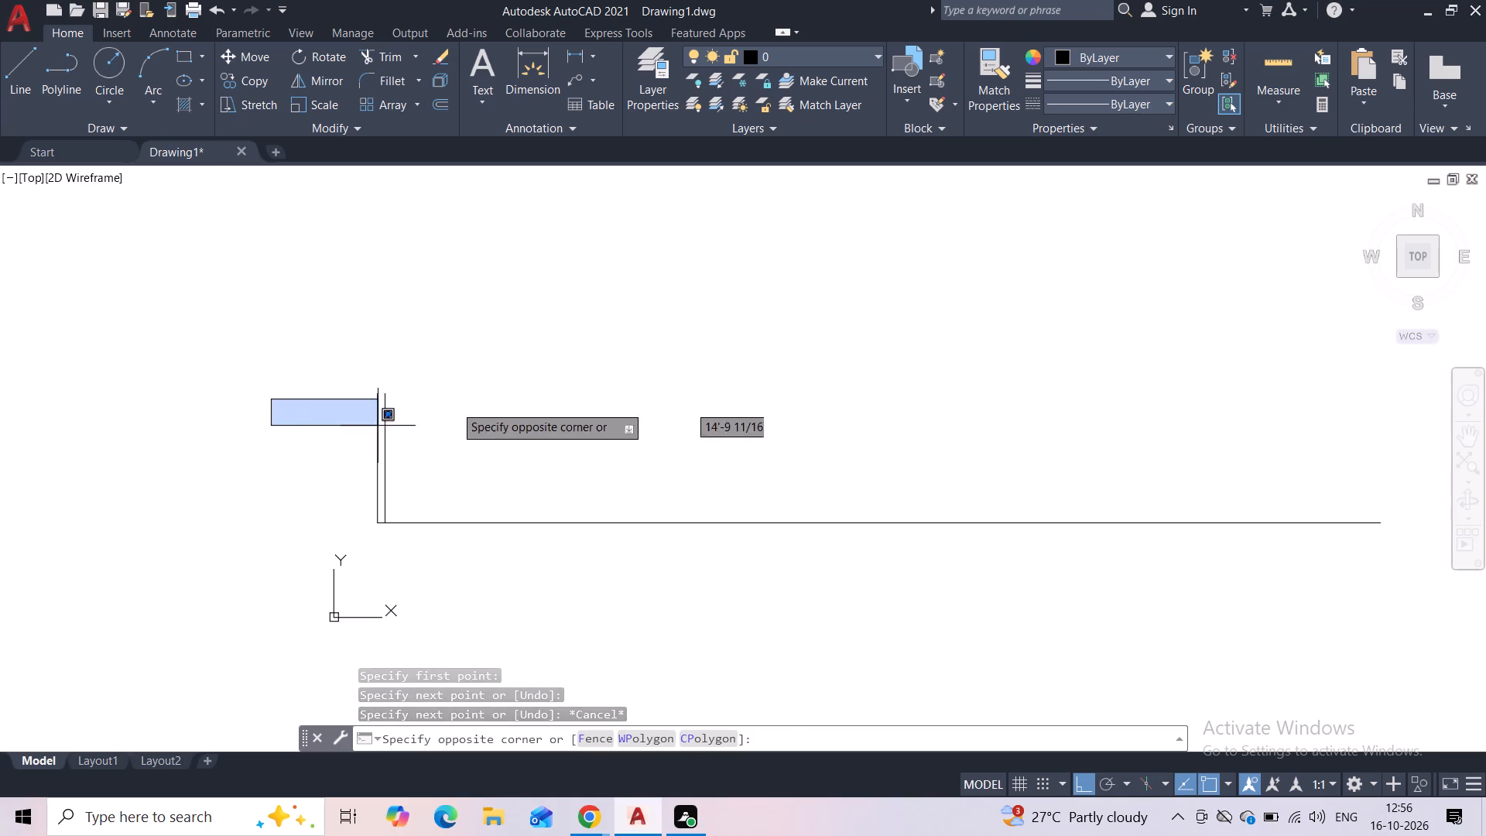
pyautogui.click(454, 405)
pyautogui.moveTo(416, 425); pyautogui.dragTo(405, 426)
pyautogui.click(341, 437)
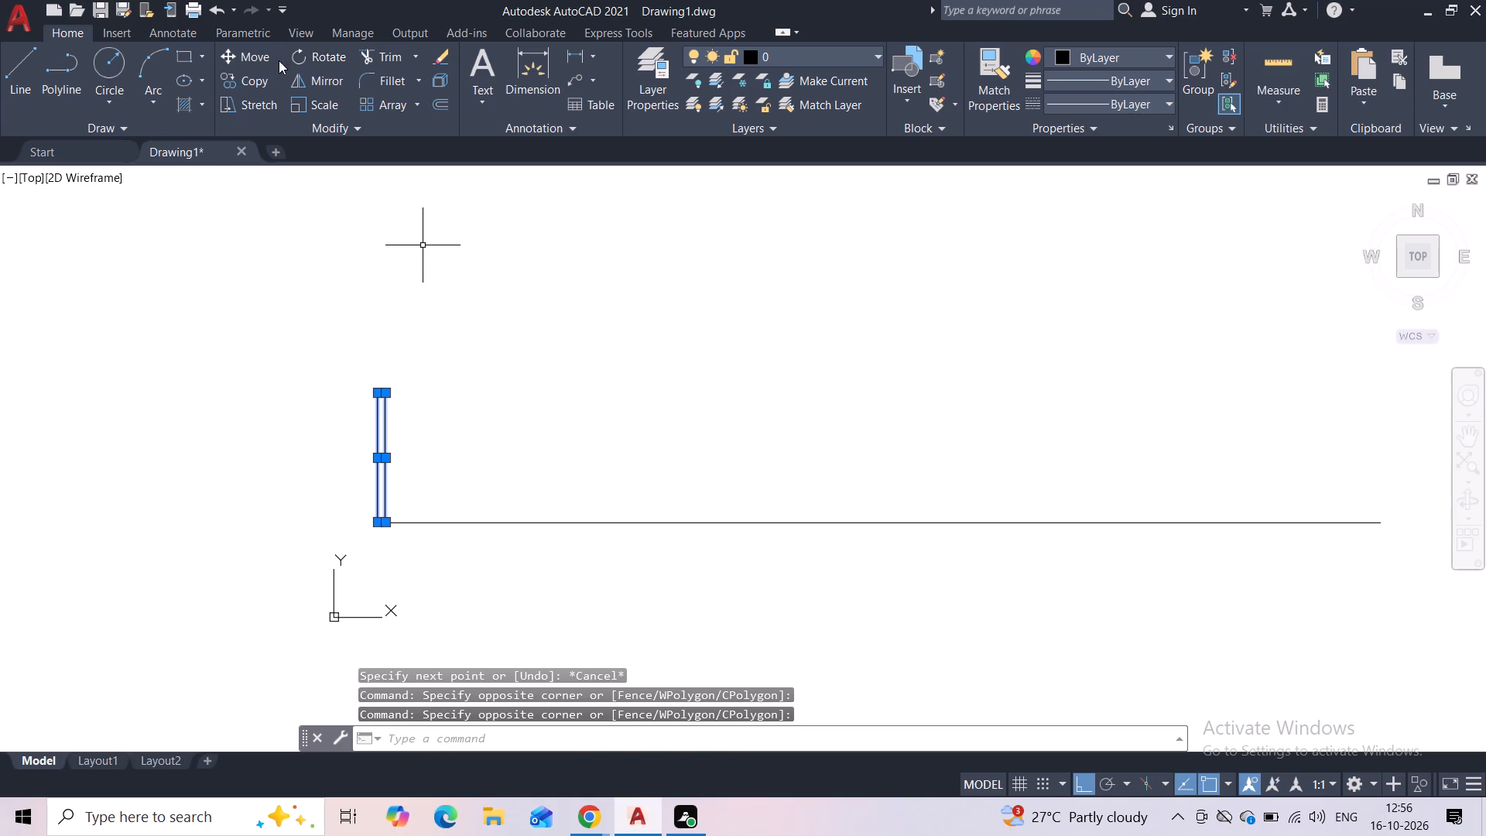
pyautogui.click(248, 85)
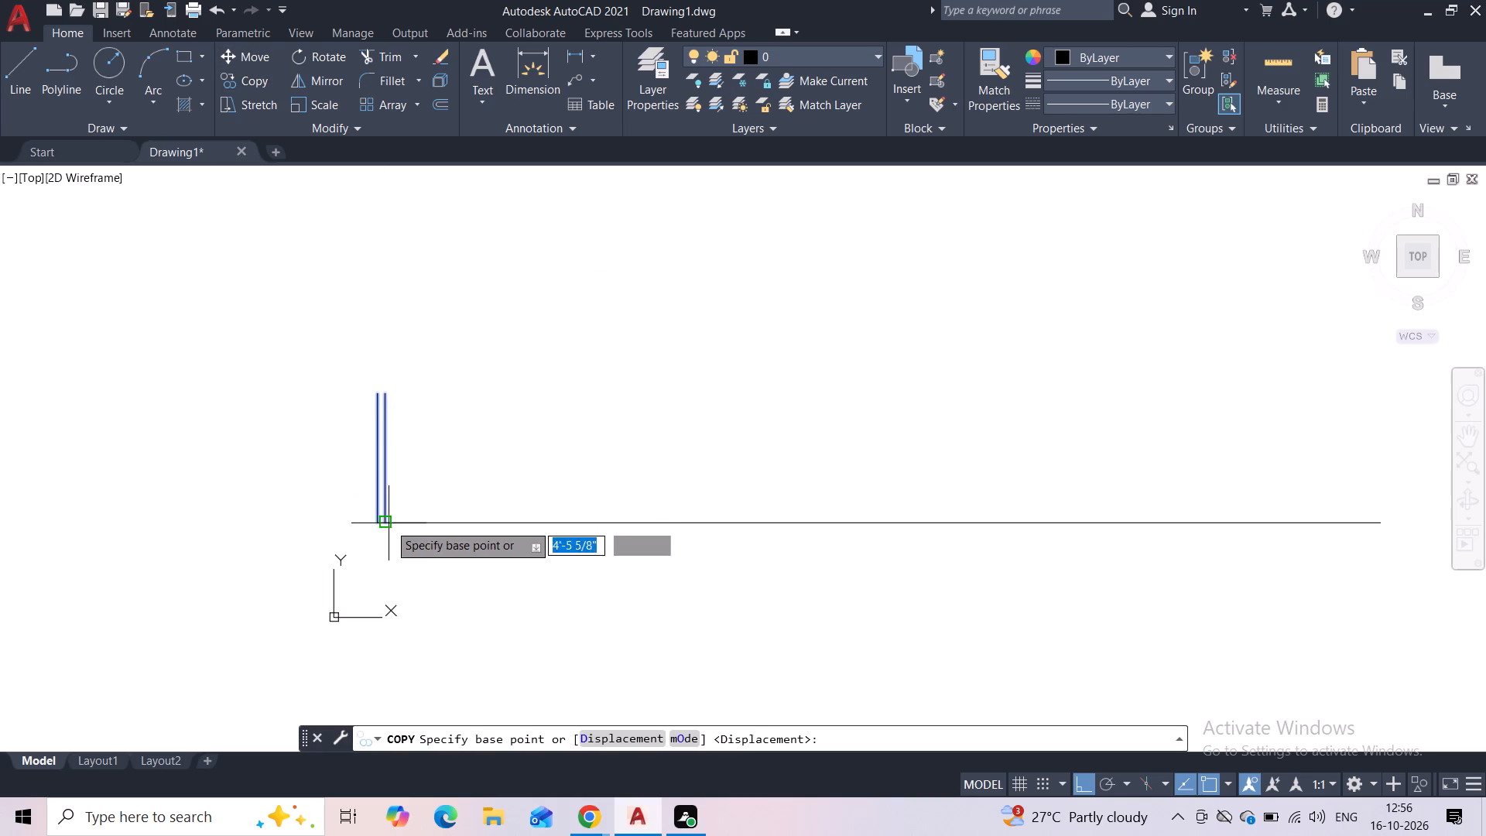
pyautogui.click(389, 523)
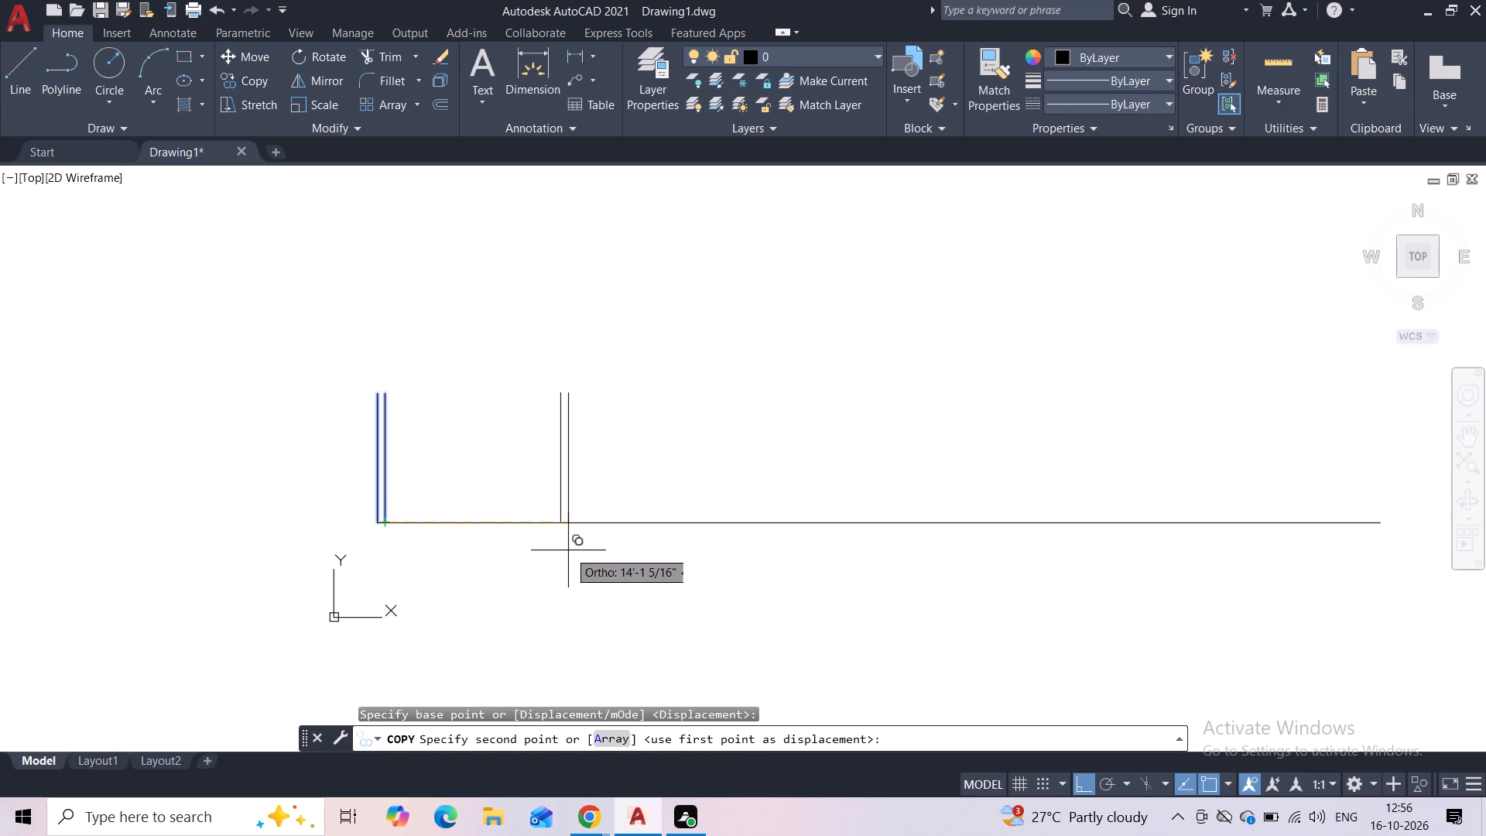
pyautogui.click(681, 560)
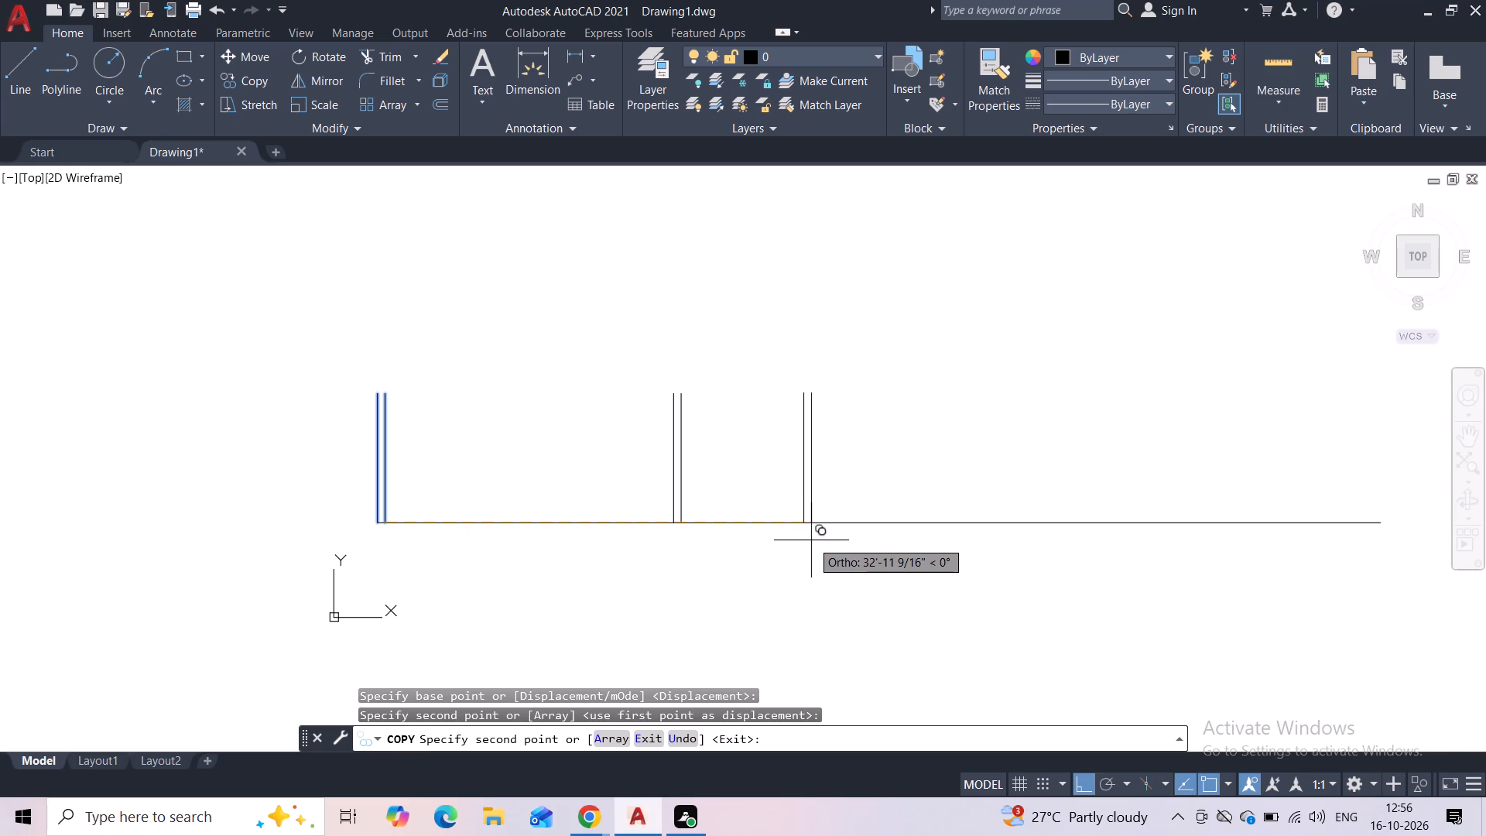
pyautogui.click(811, 540)
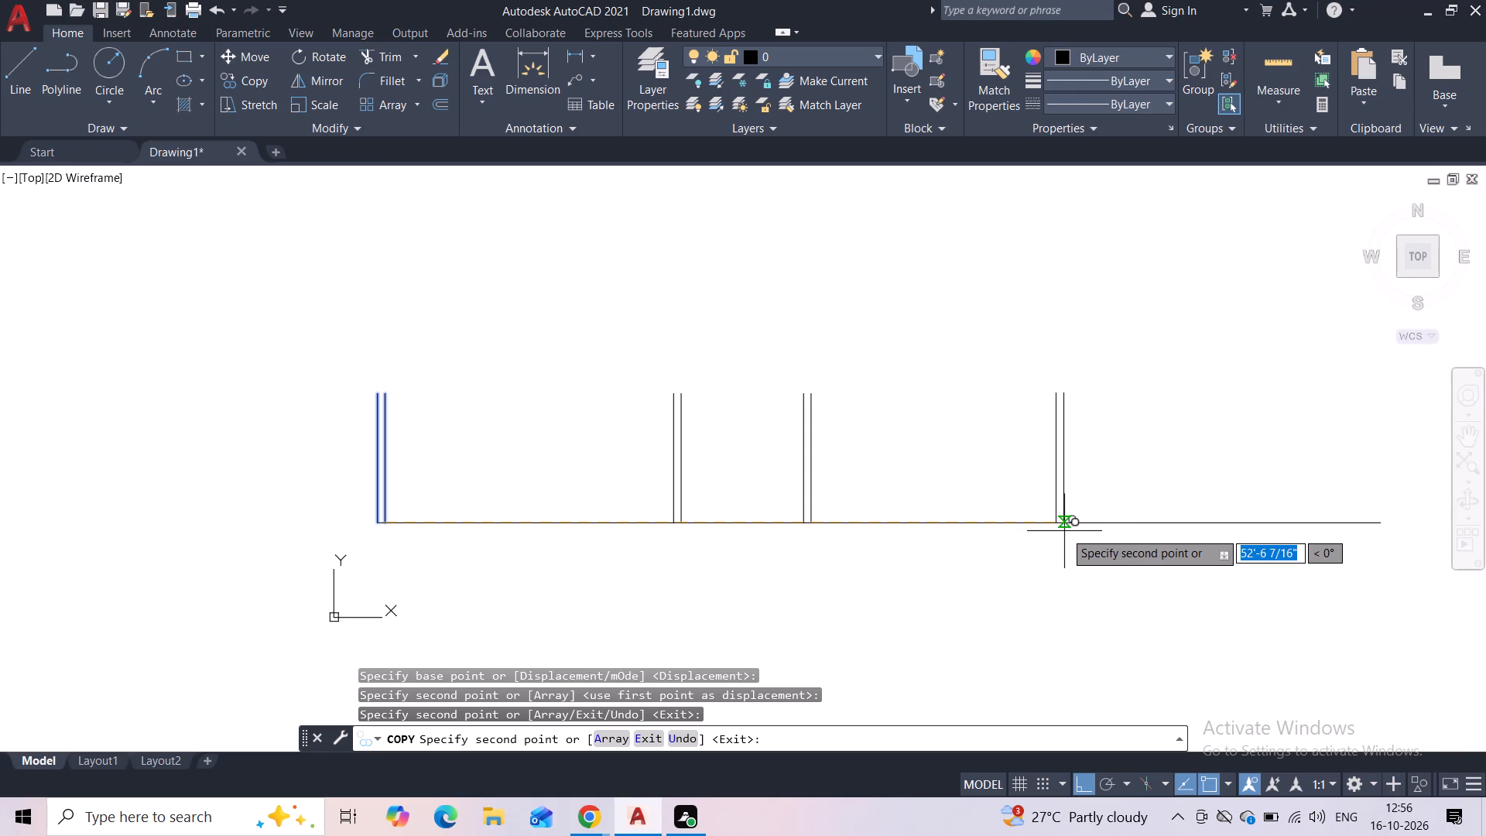
pyautogui.click(1064, 531)
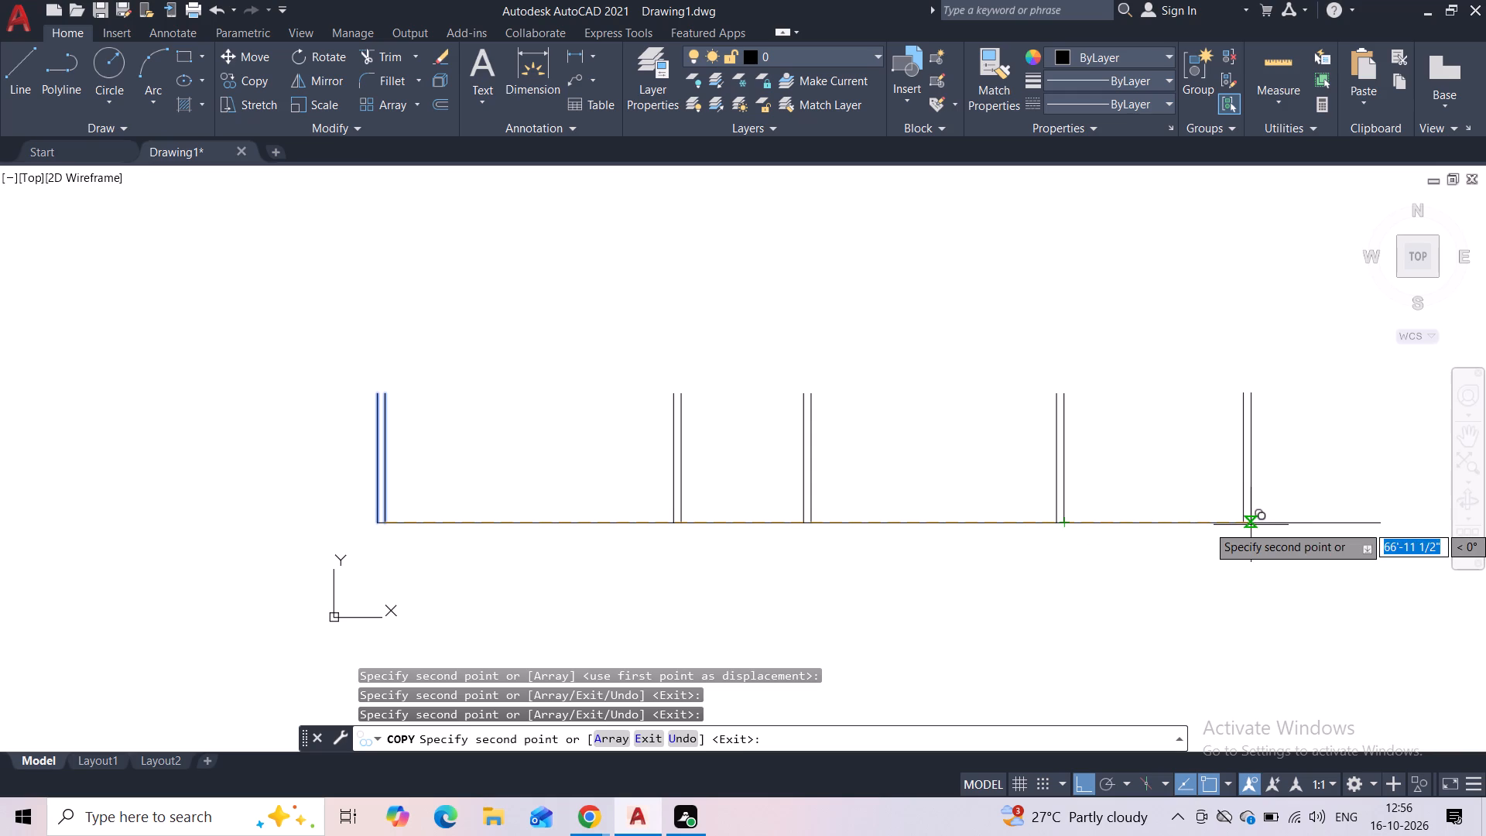
pyautogui.click(1251, 525)
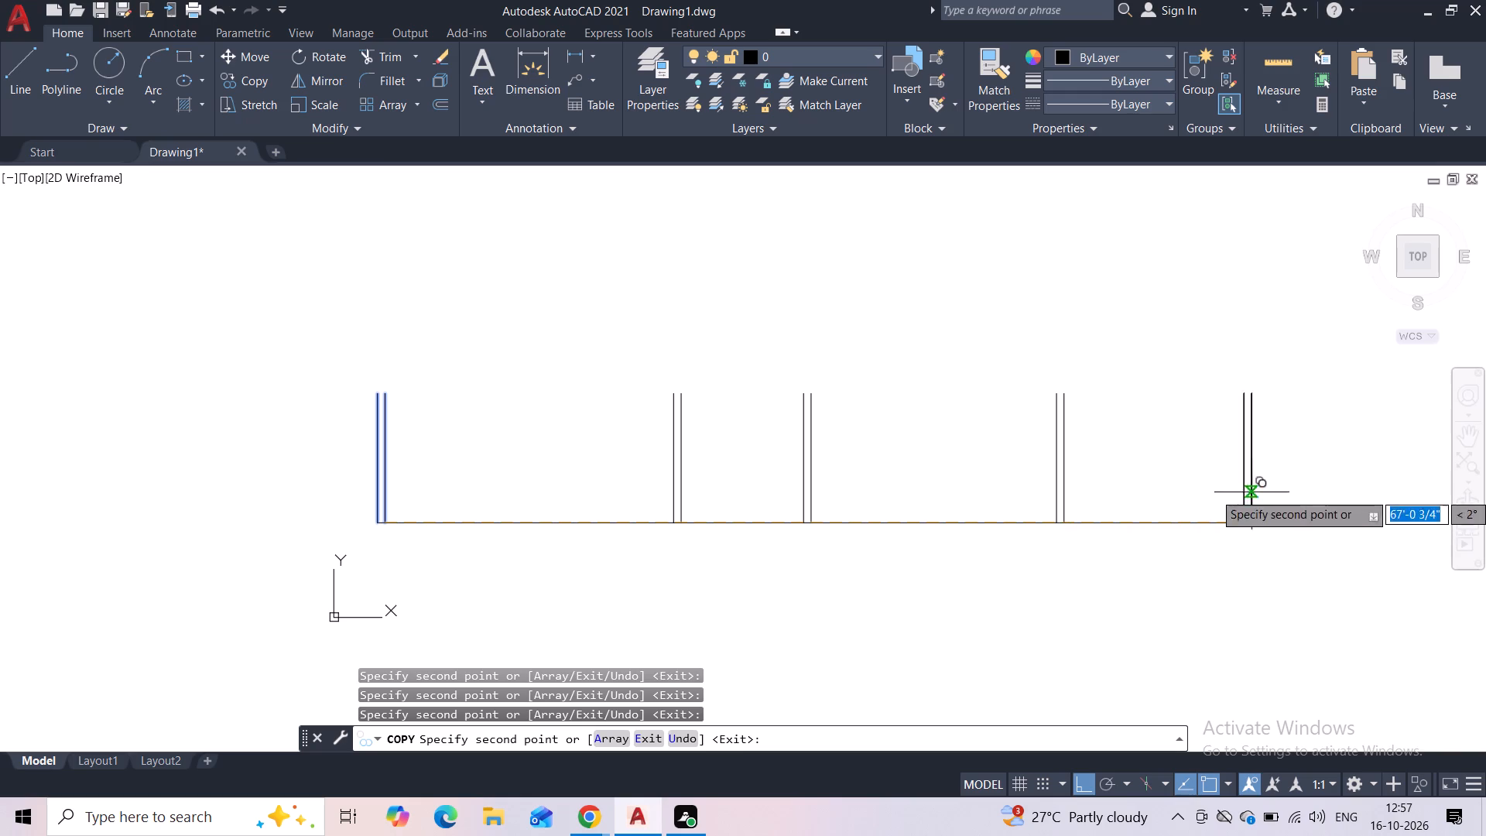
pyautogui.moveTo(1251, 492); pyautogui.dragTo(847, 516, button='middle')
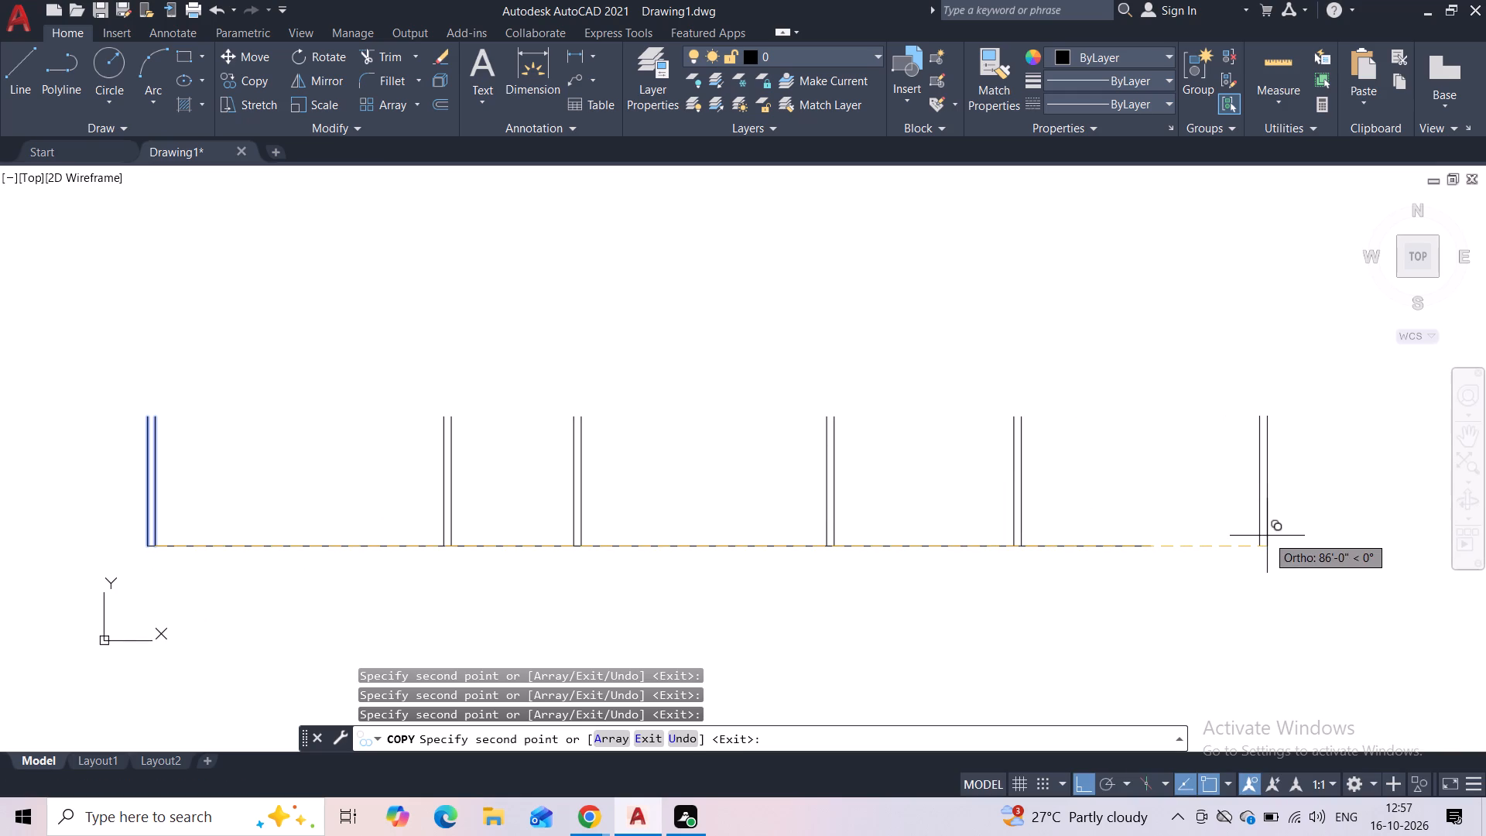
pyautogui.click(1306, 538)
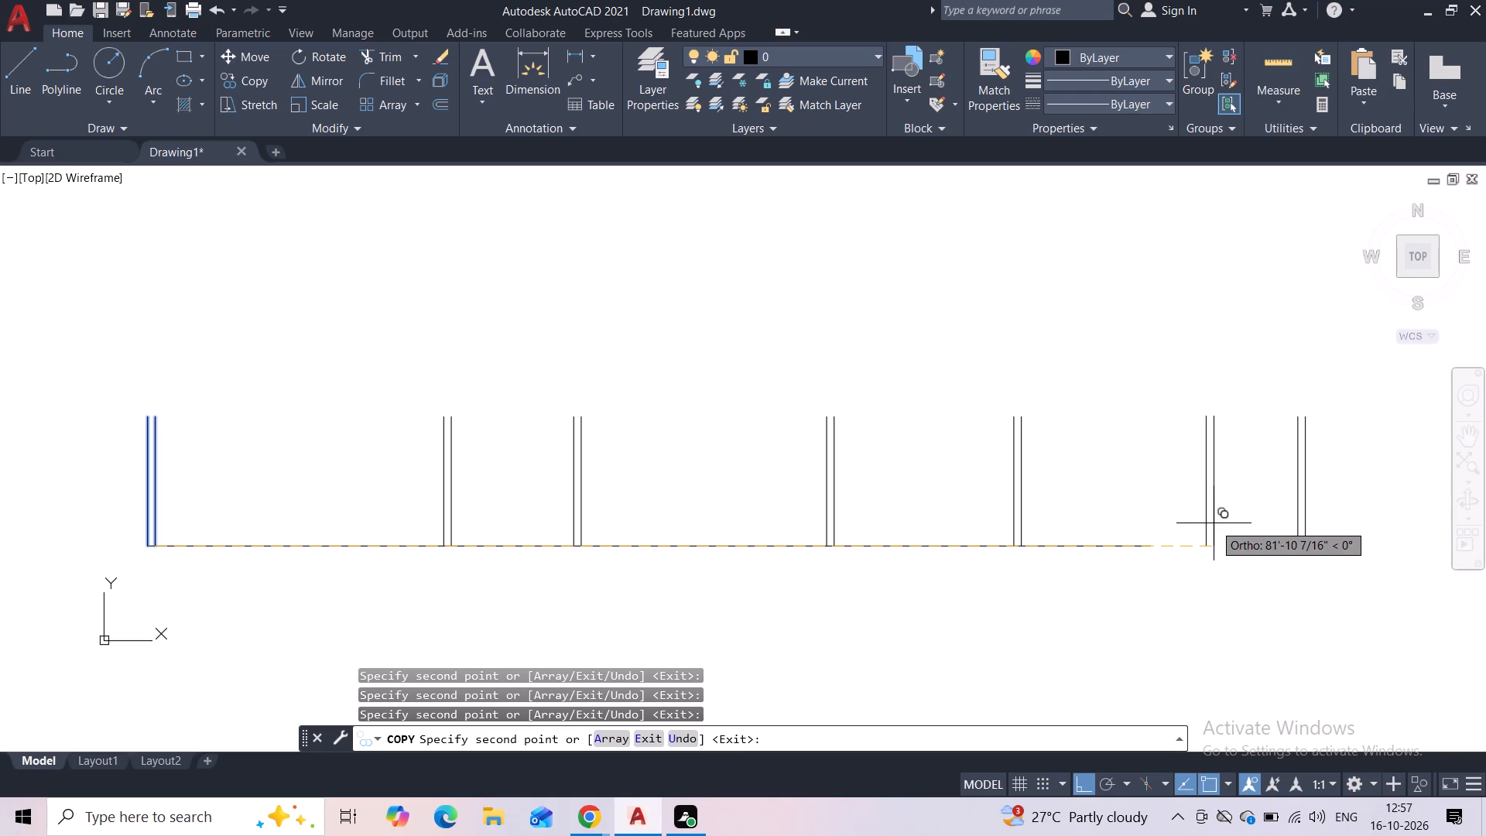
pyautogui.press('Escape')
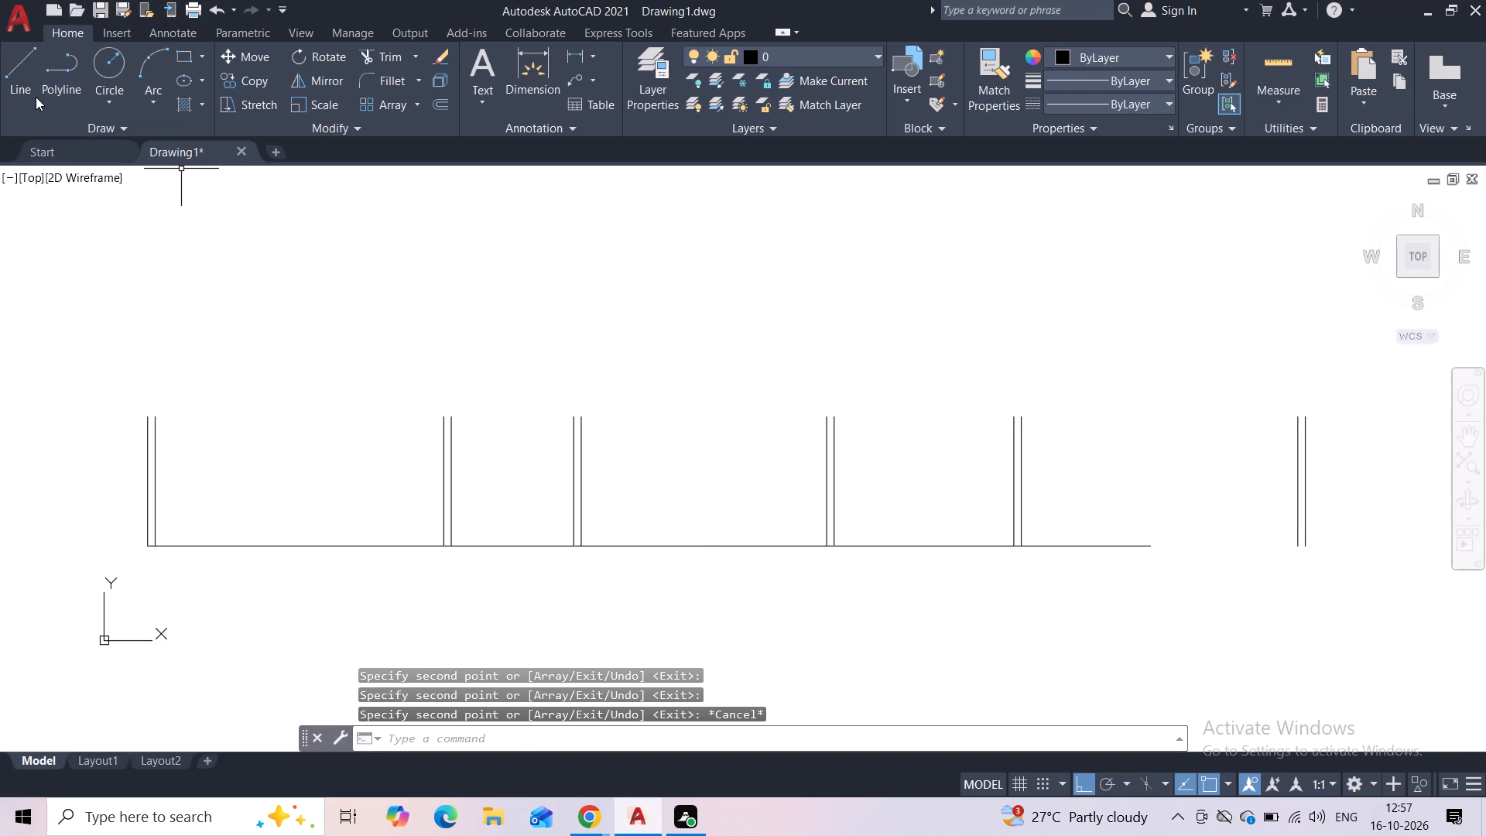
# Draw a horizontal line from the baseline's right end to just past the last pair of vertical lines.
pyautogui.click(35, 93)
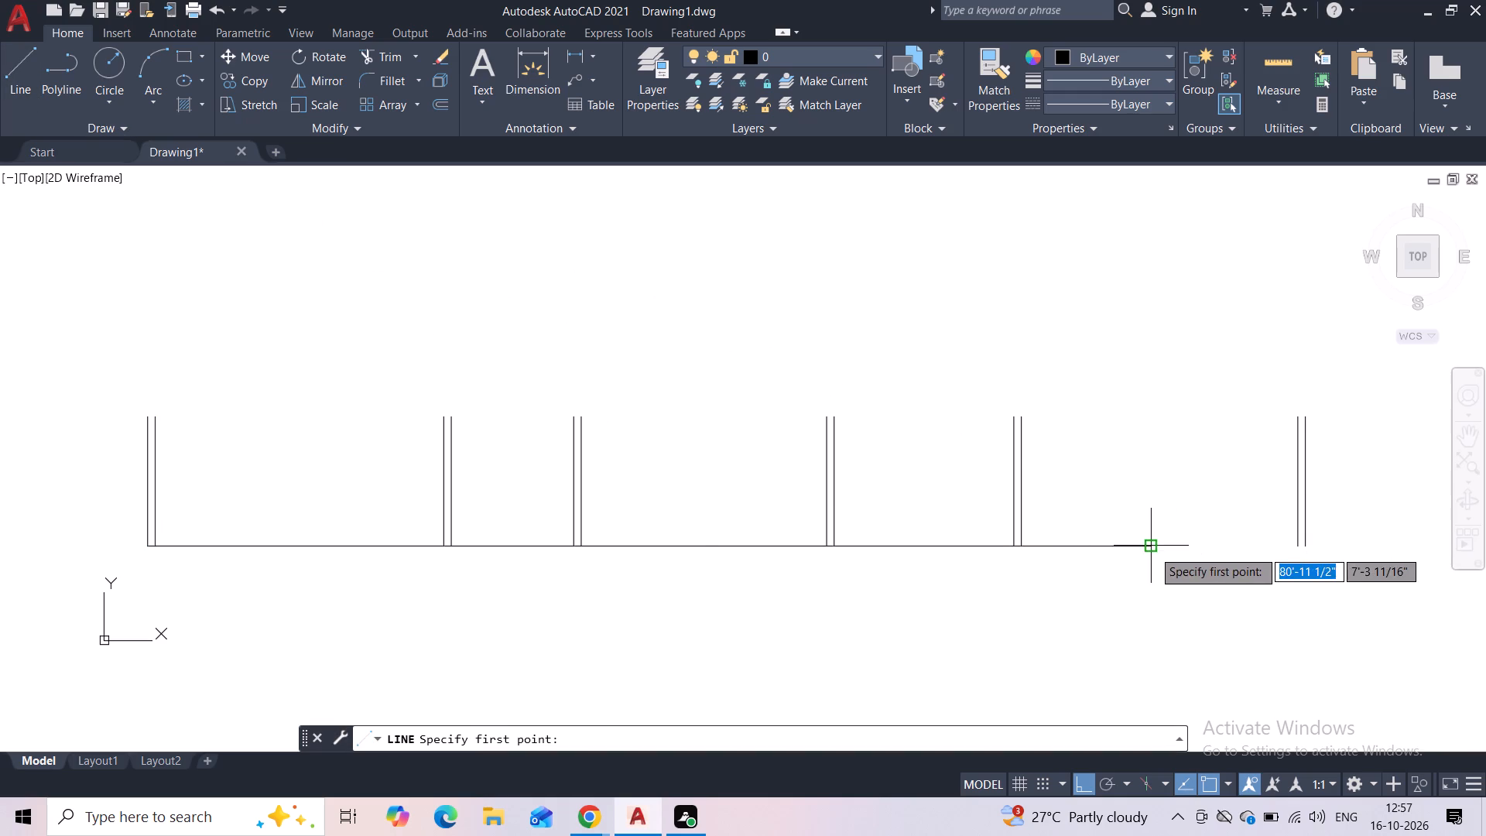
pyautogui.click(1152, 550)
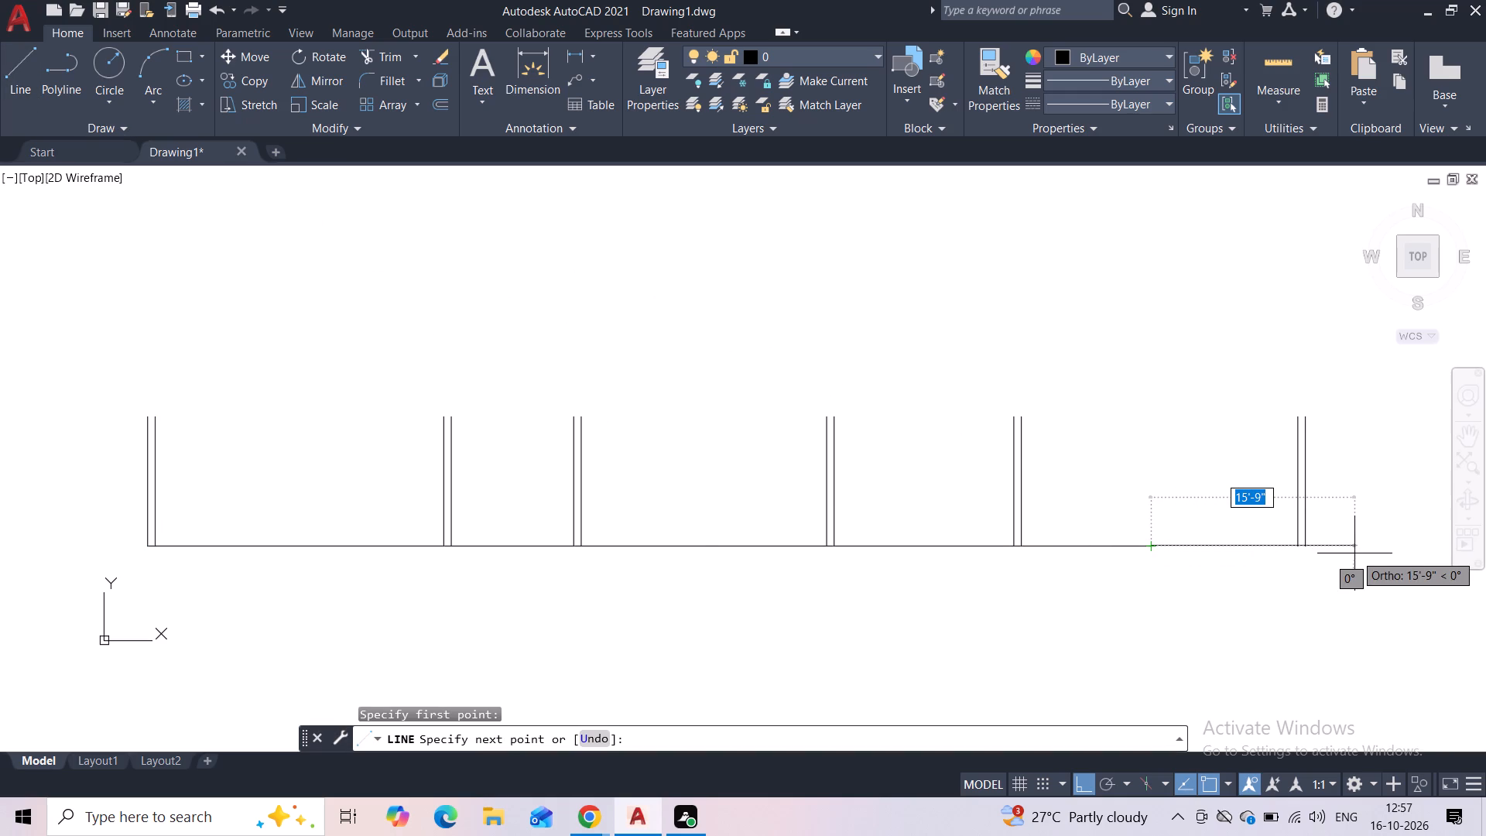
pyautogui.click(1376, 549)
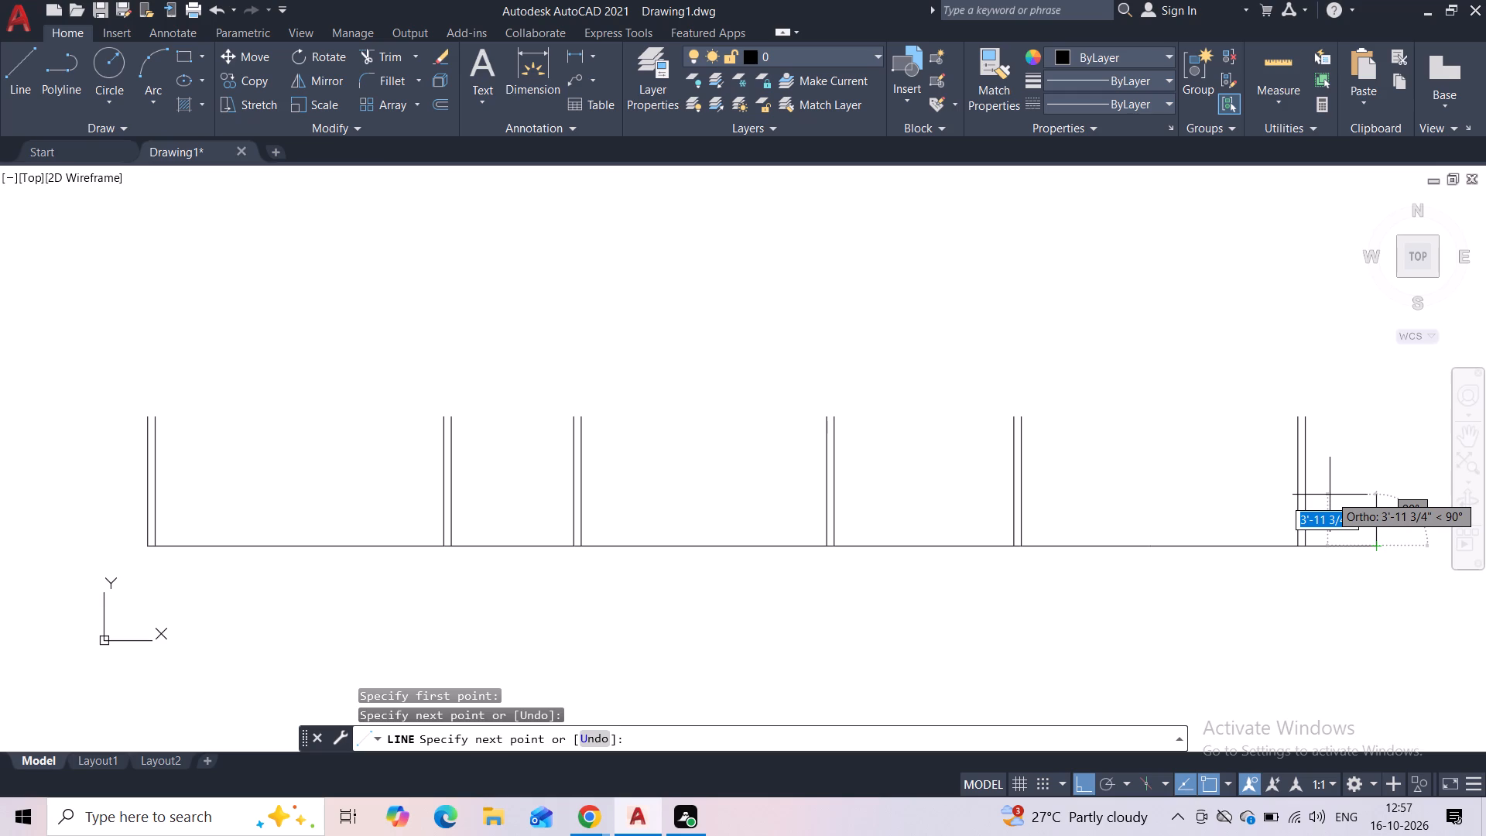
pyautogui.press('Escape')
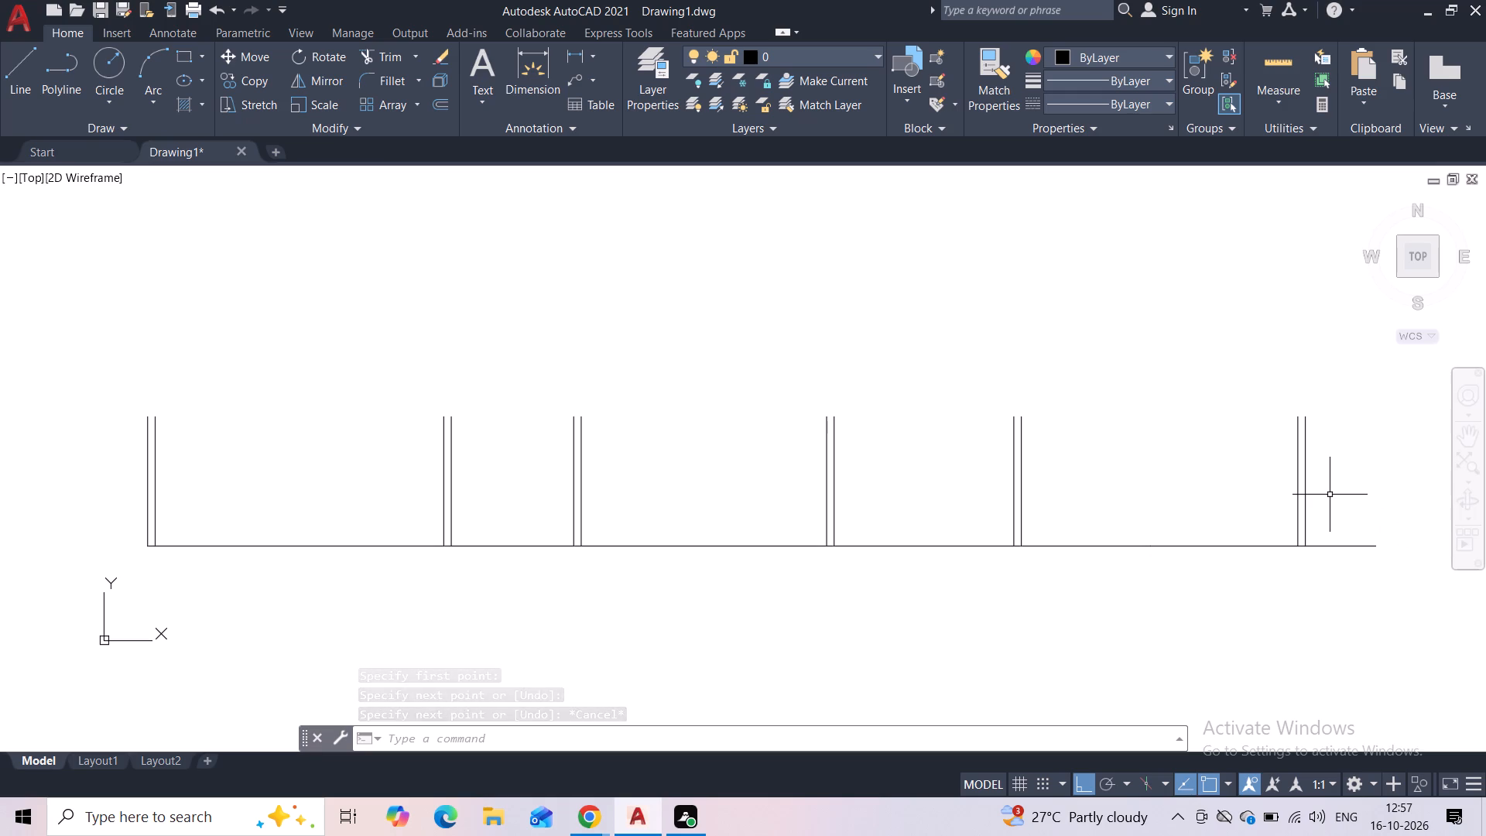
# Start another line for the layout with the Line command.
pyautogui.scroll(-1, 1153, 465)
pyautogui.moveTo(1152, 465); pyautogui.dragTo(1036, 486, button='middle')
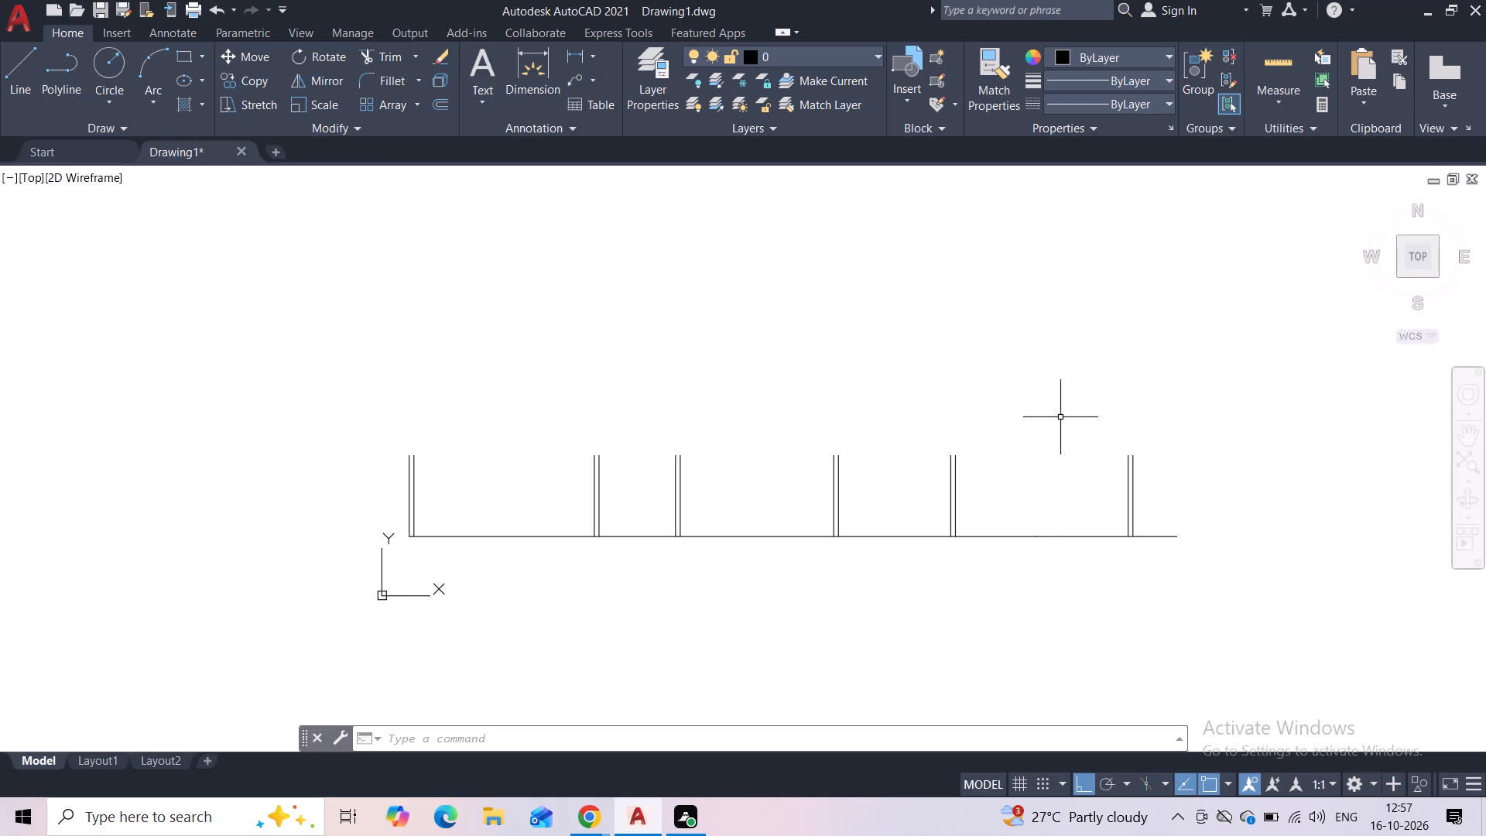
pyautogui.moveTo(946, 423); pyautogui.dragTo(820, 464, button='middle')
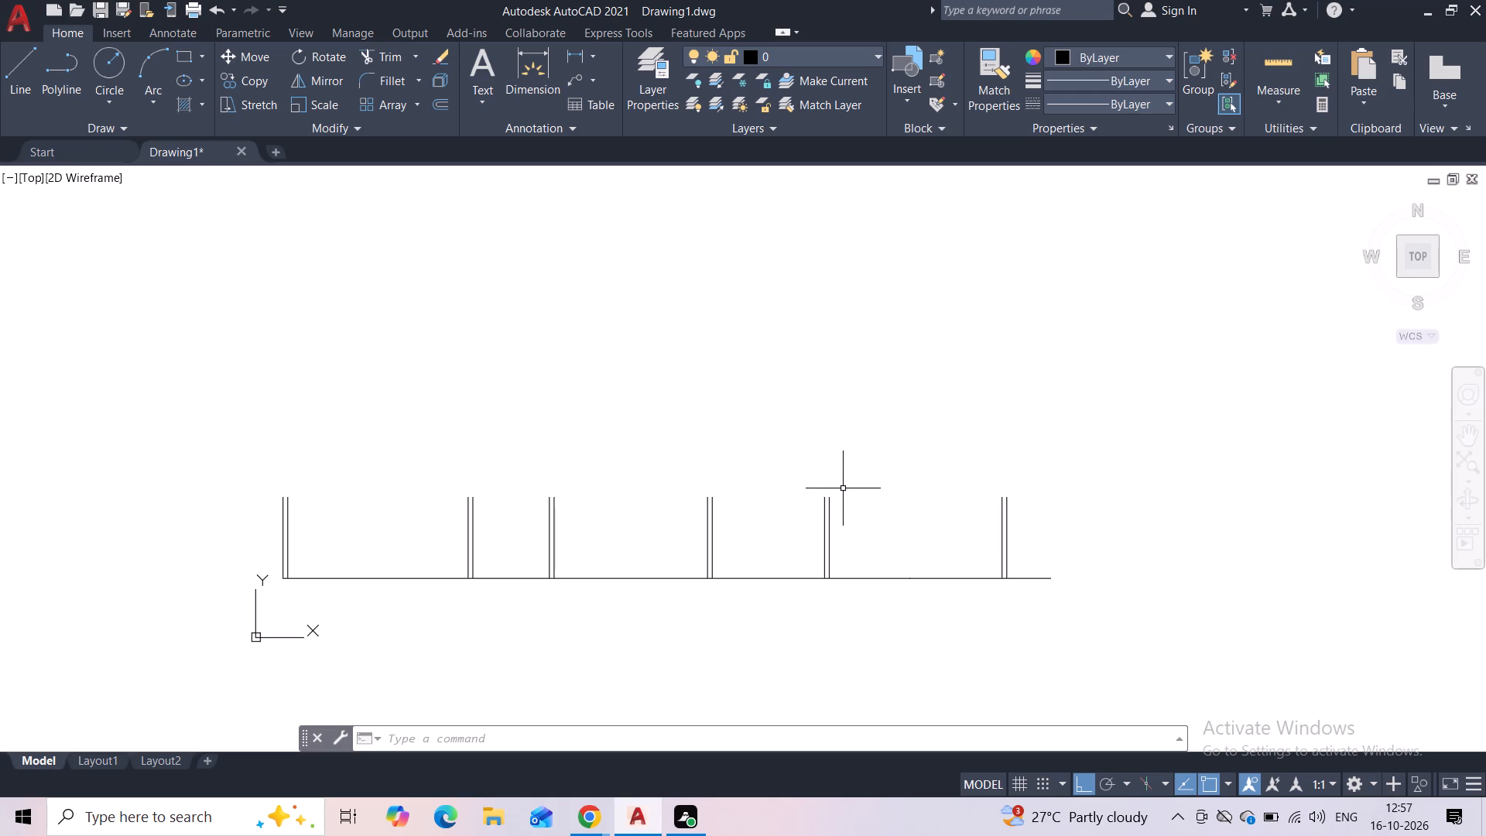
pyautogui.click(33, 91)
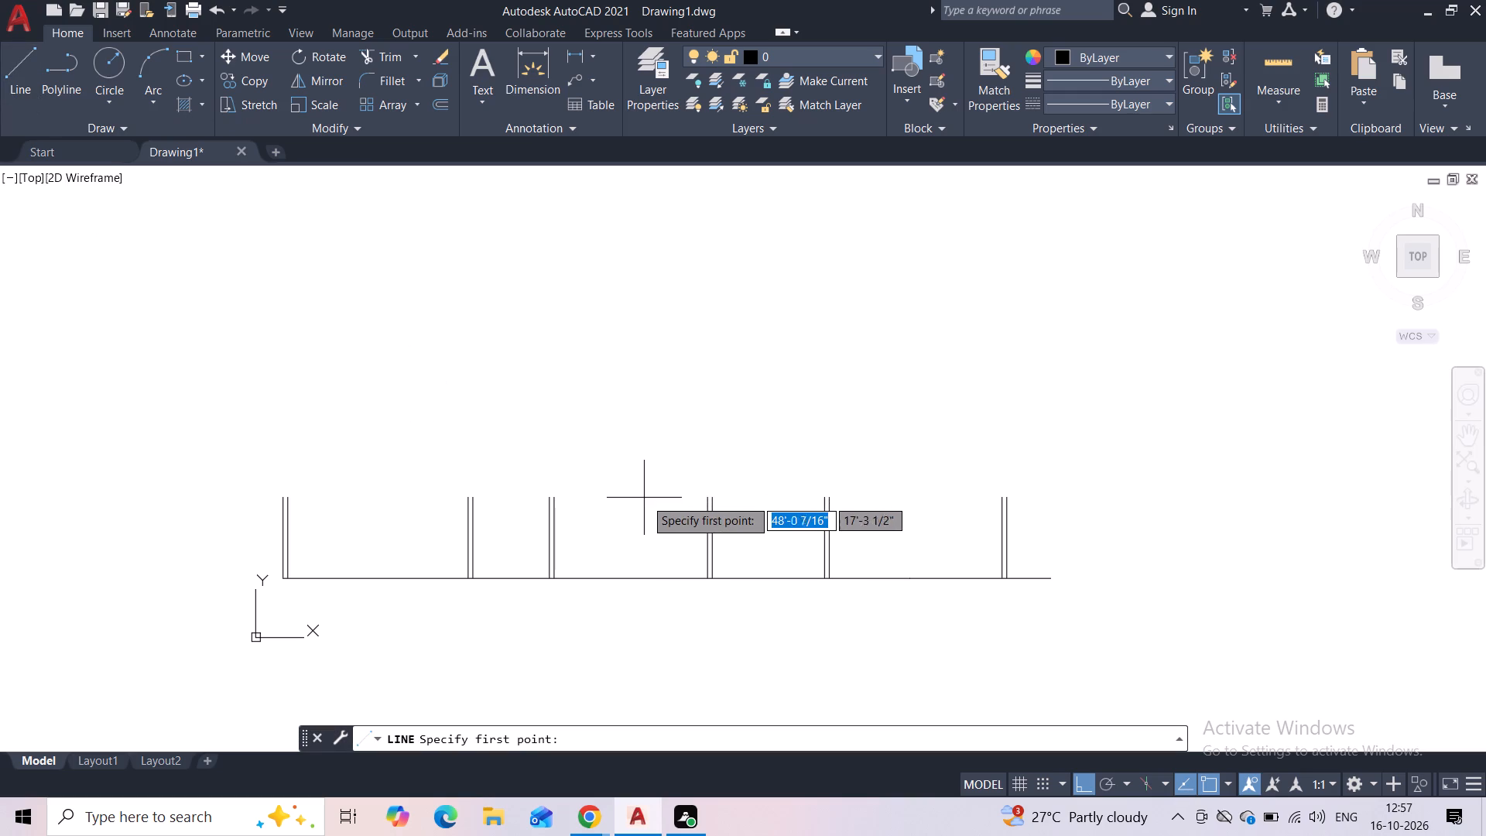
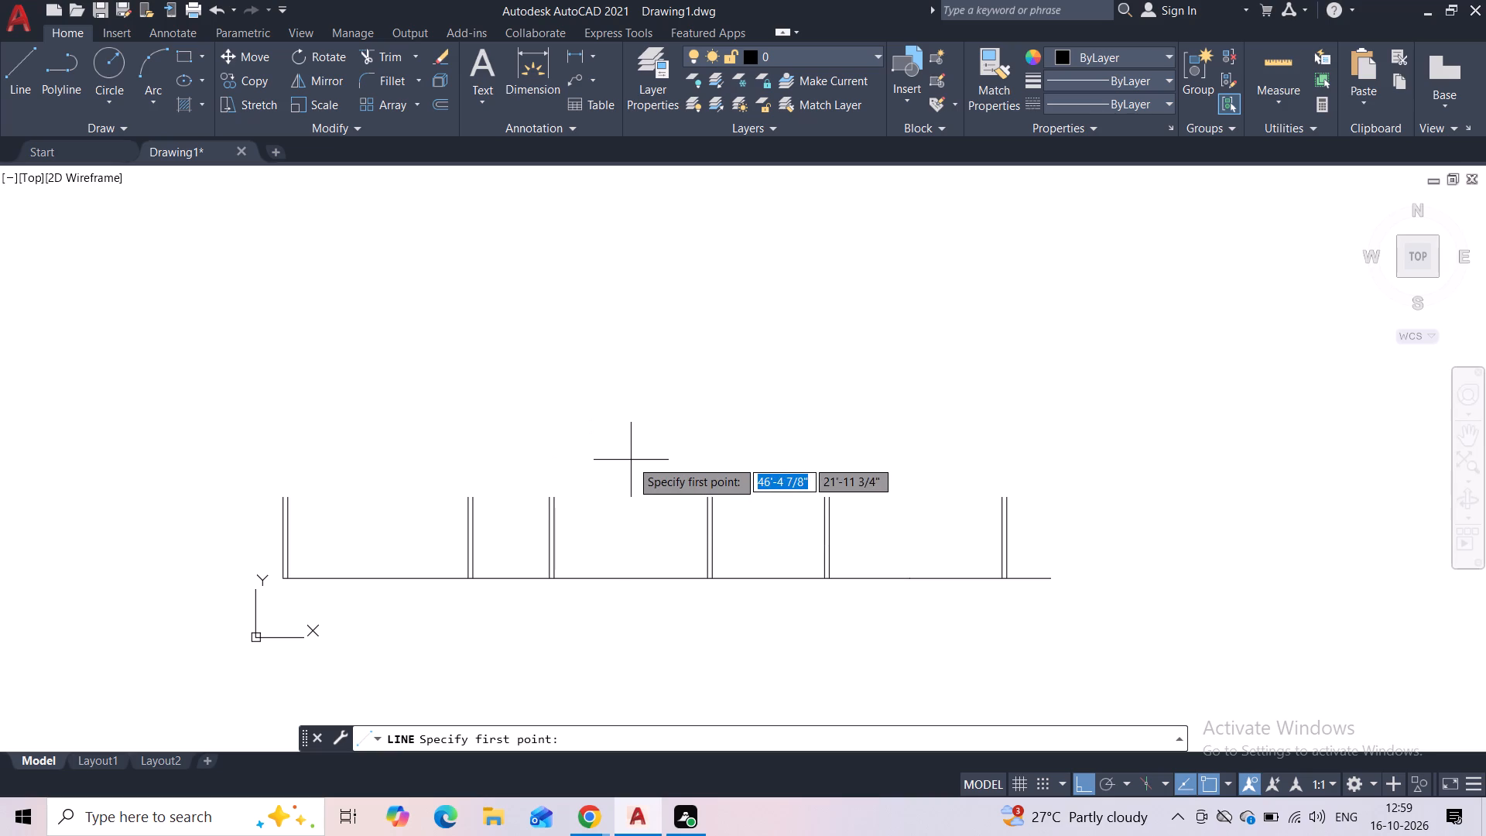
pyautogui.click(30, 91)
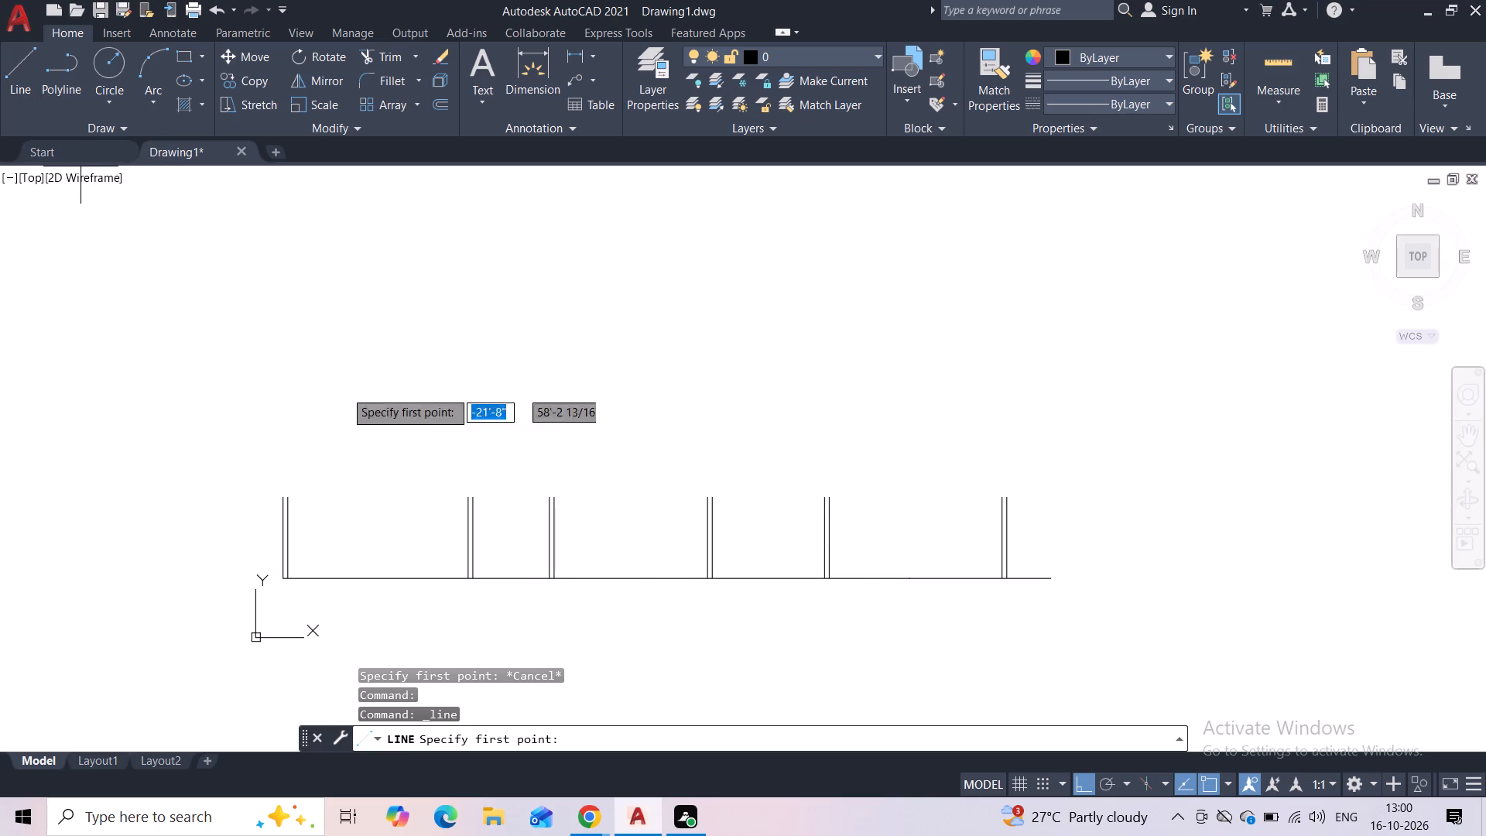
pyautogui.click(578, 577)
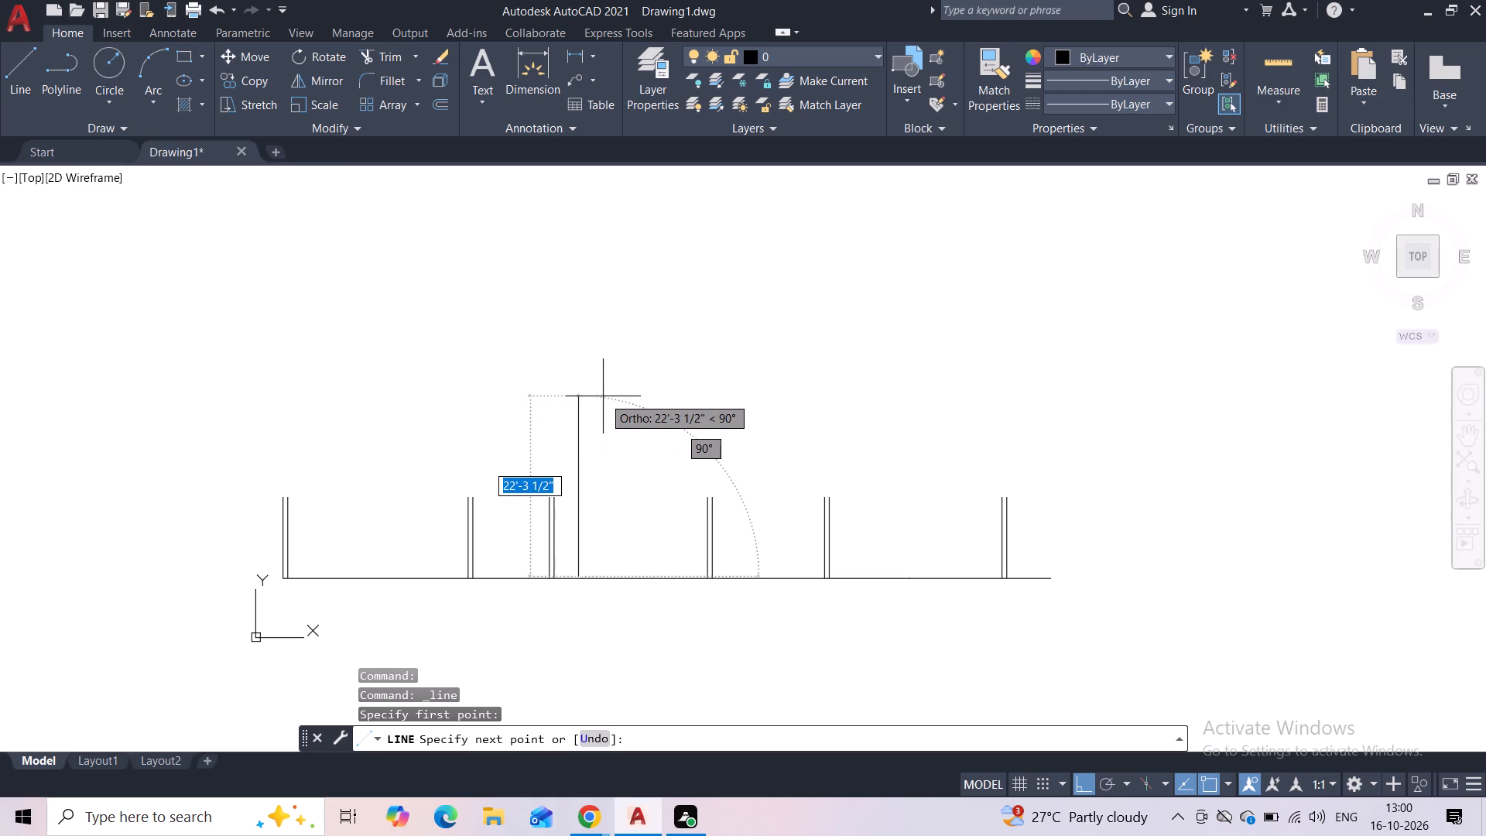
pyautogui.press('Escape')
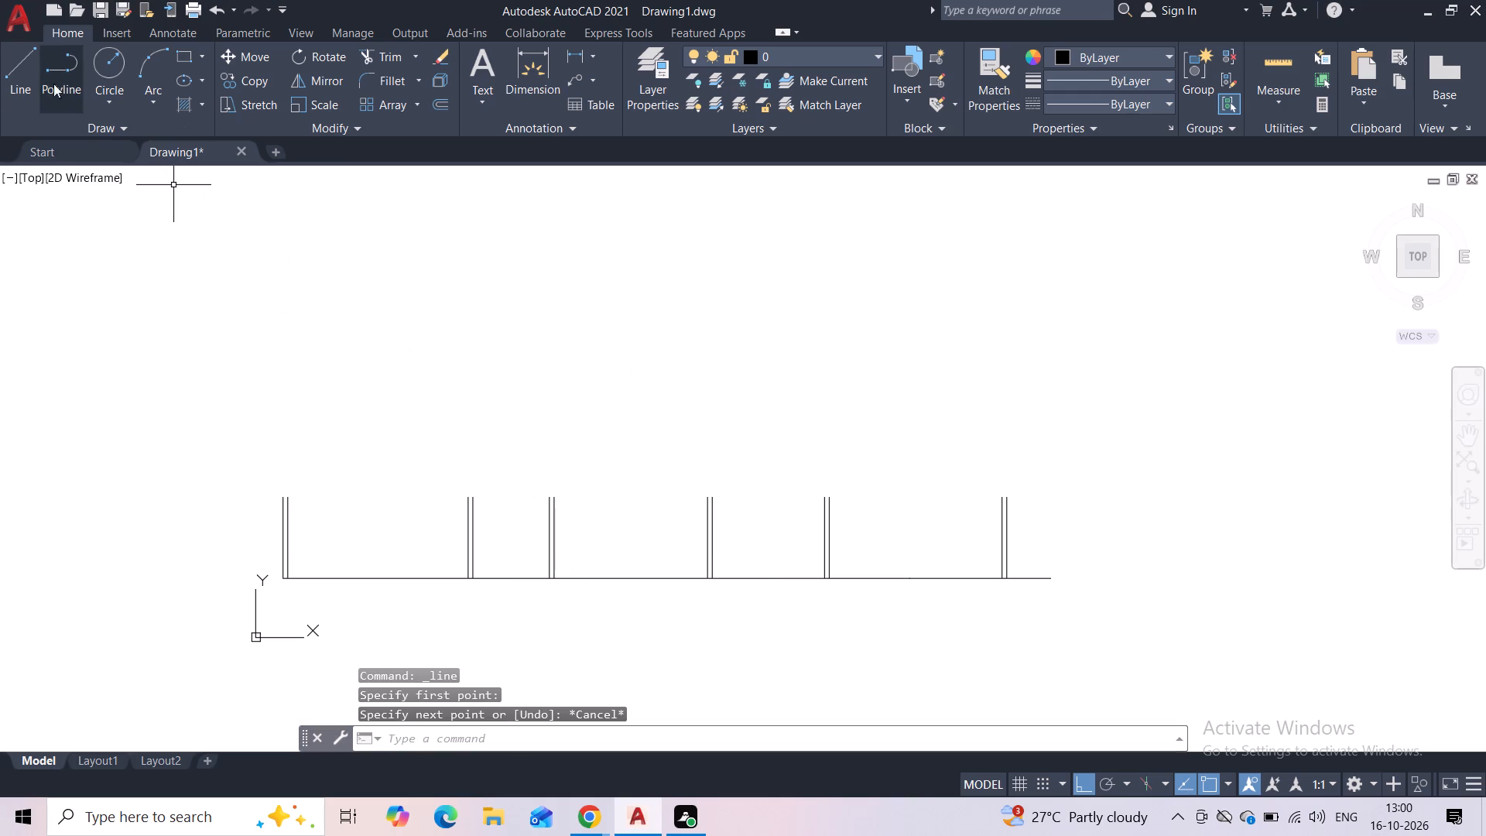
# Draw a vertical line more than 83' tall, starting on the baseline just right of the third pair of vertical lines.
pyautogui.click(36, 74)
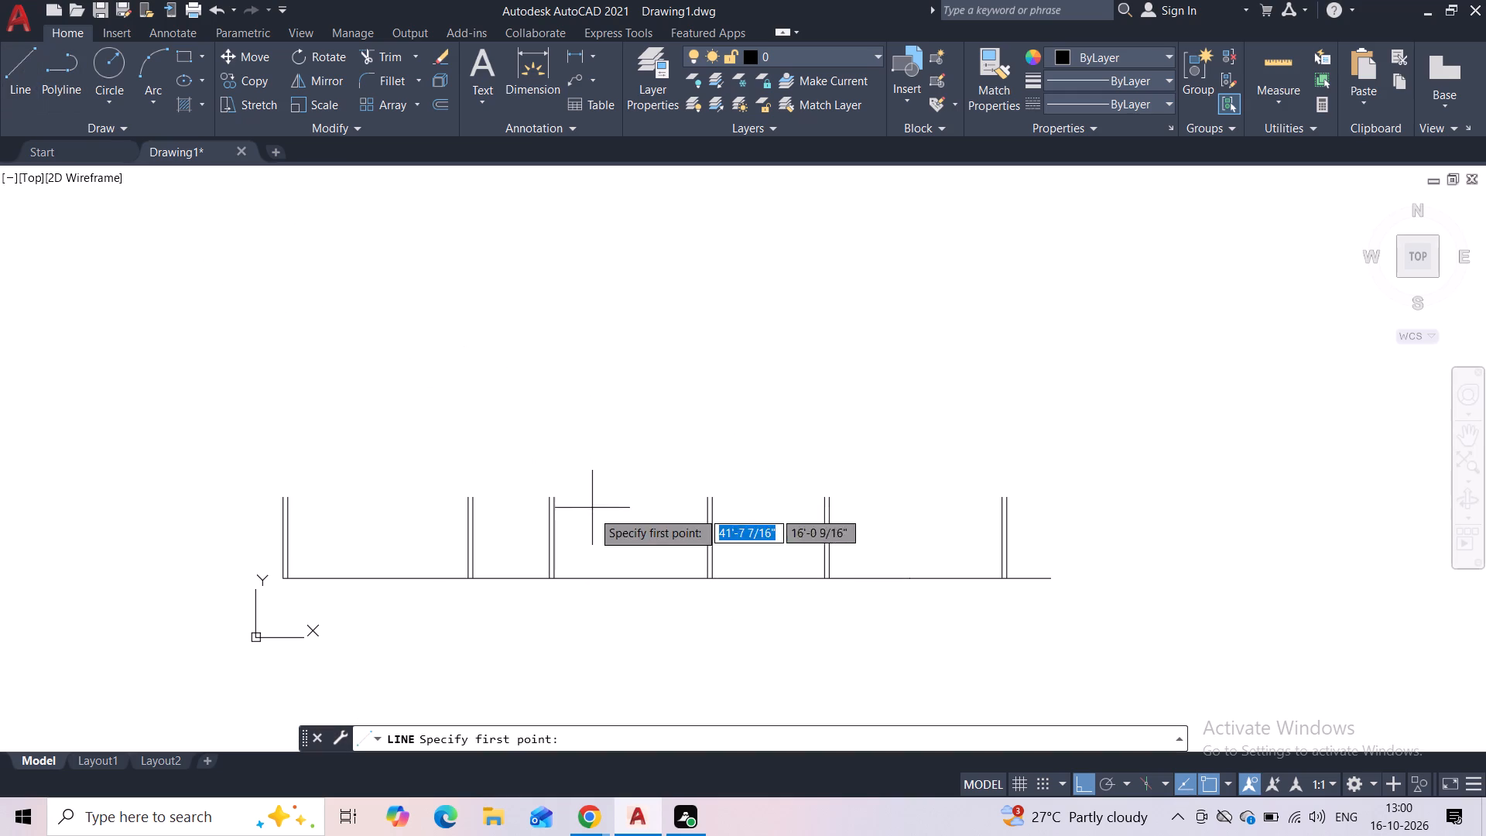
pyautogui.scroll(3, 576, 569)
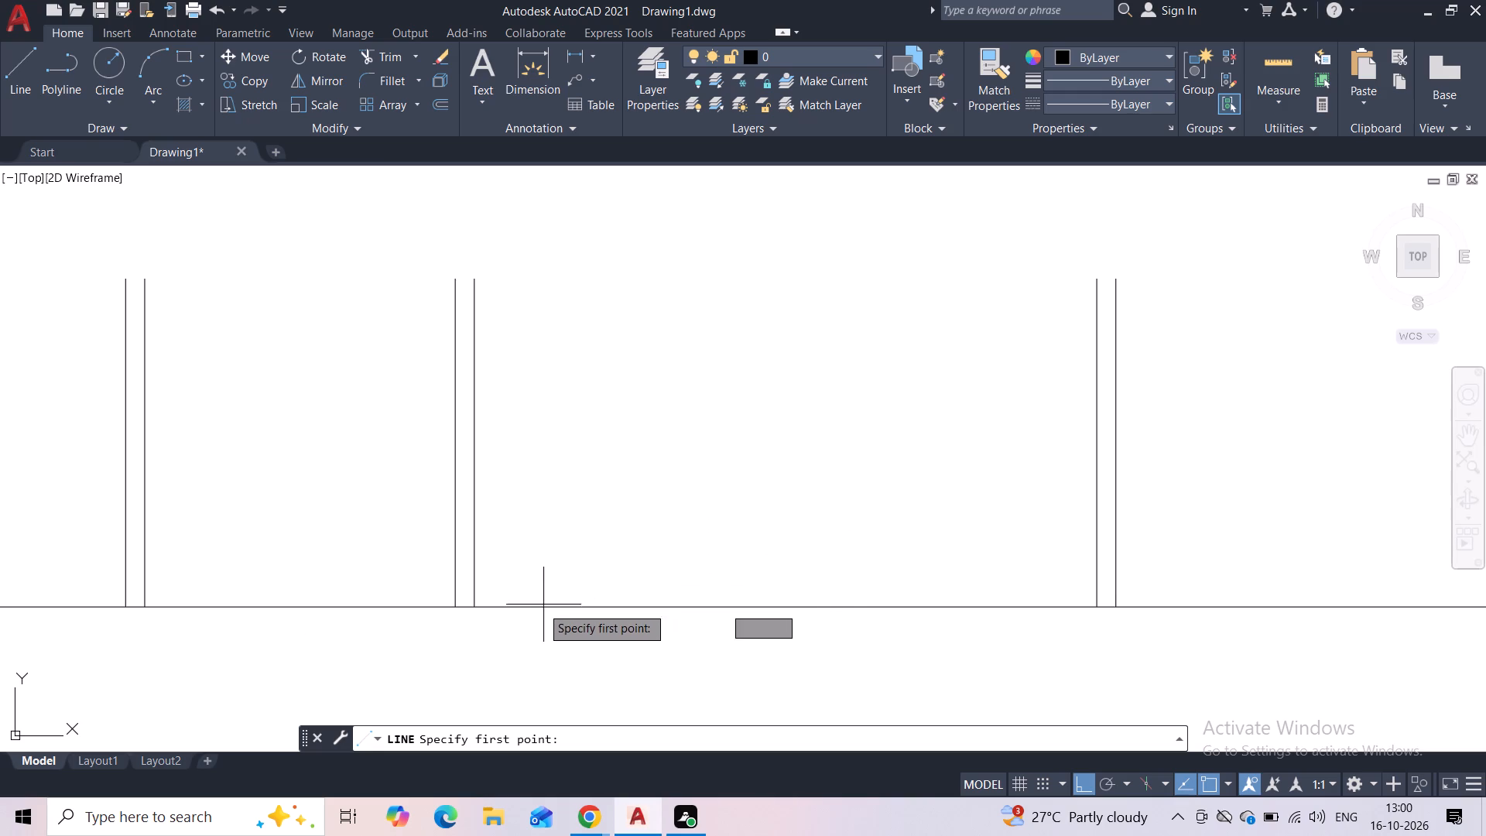
pyautogui.click(541, 606)
pyautogui.scroll(-1, 545, 328)
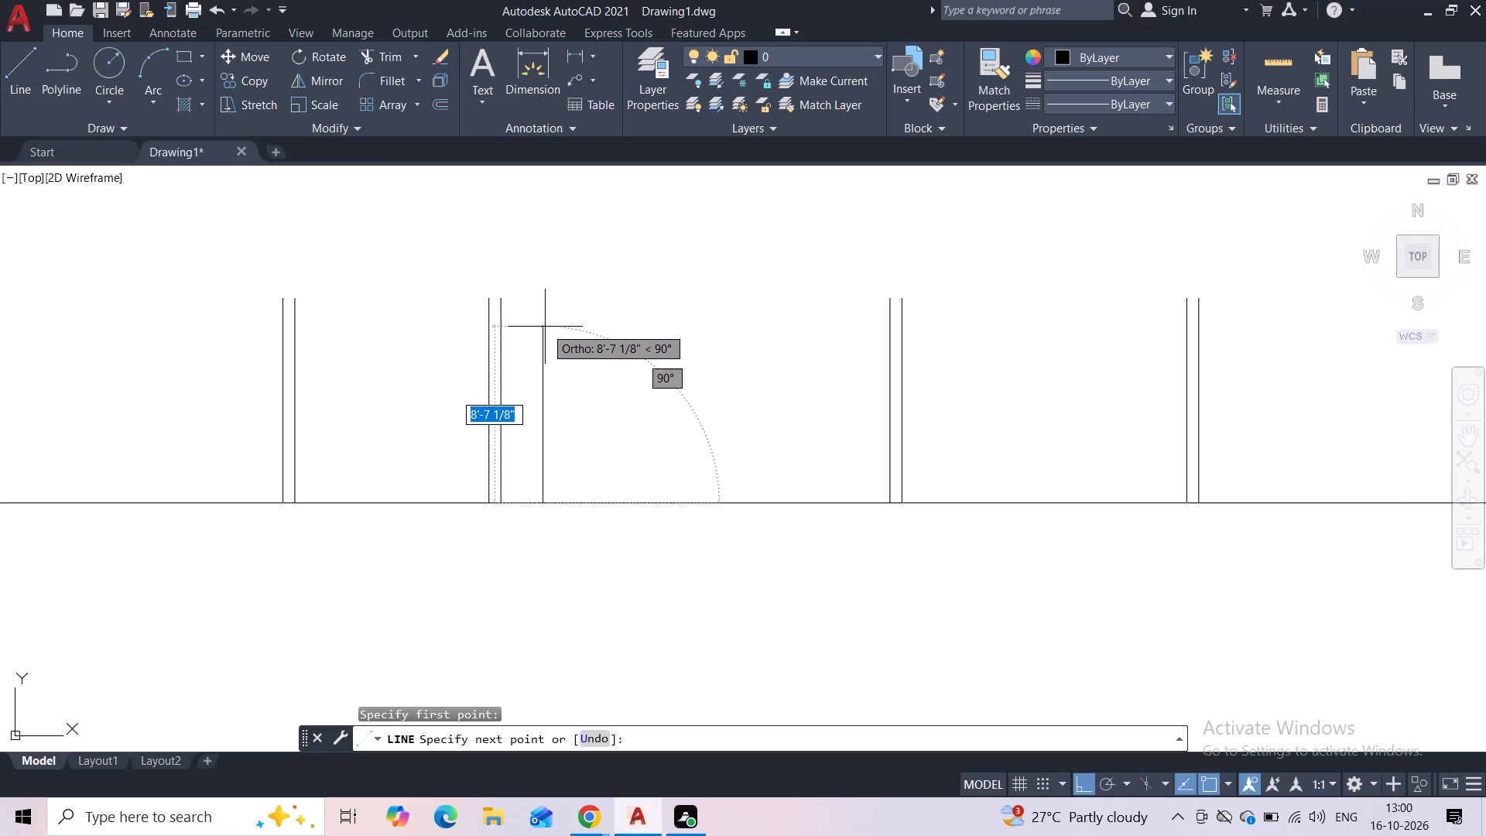
pyautogui.scroll(-2, 545, 326)
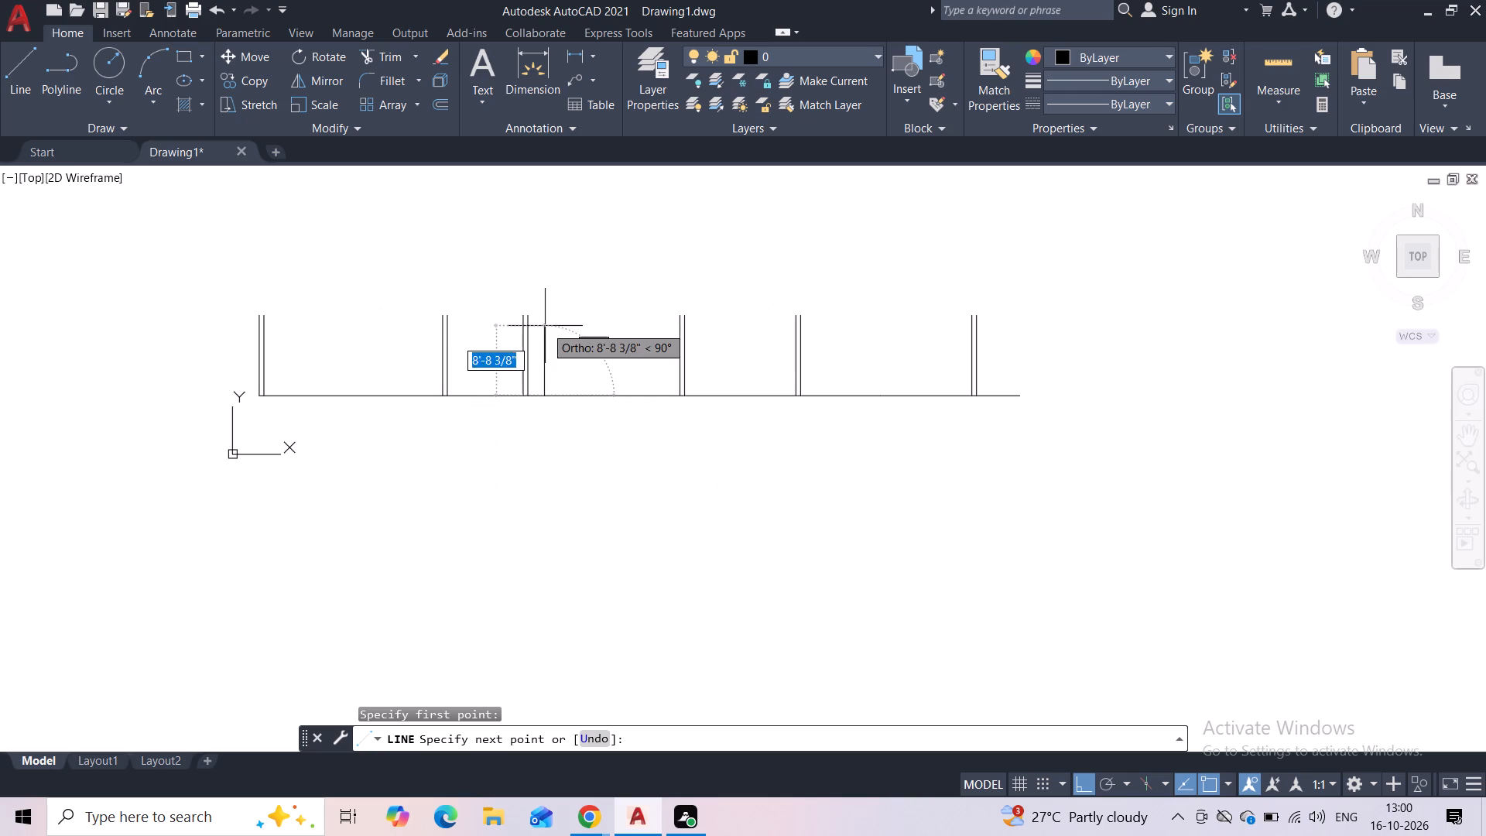
pyautogui.moveTo(560, 269); pyautogui.dragTo(522, 458, button='middle')
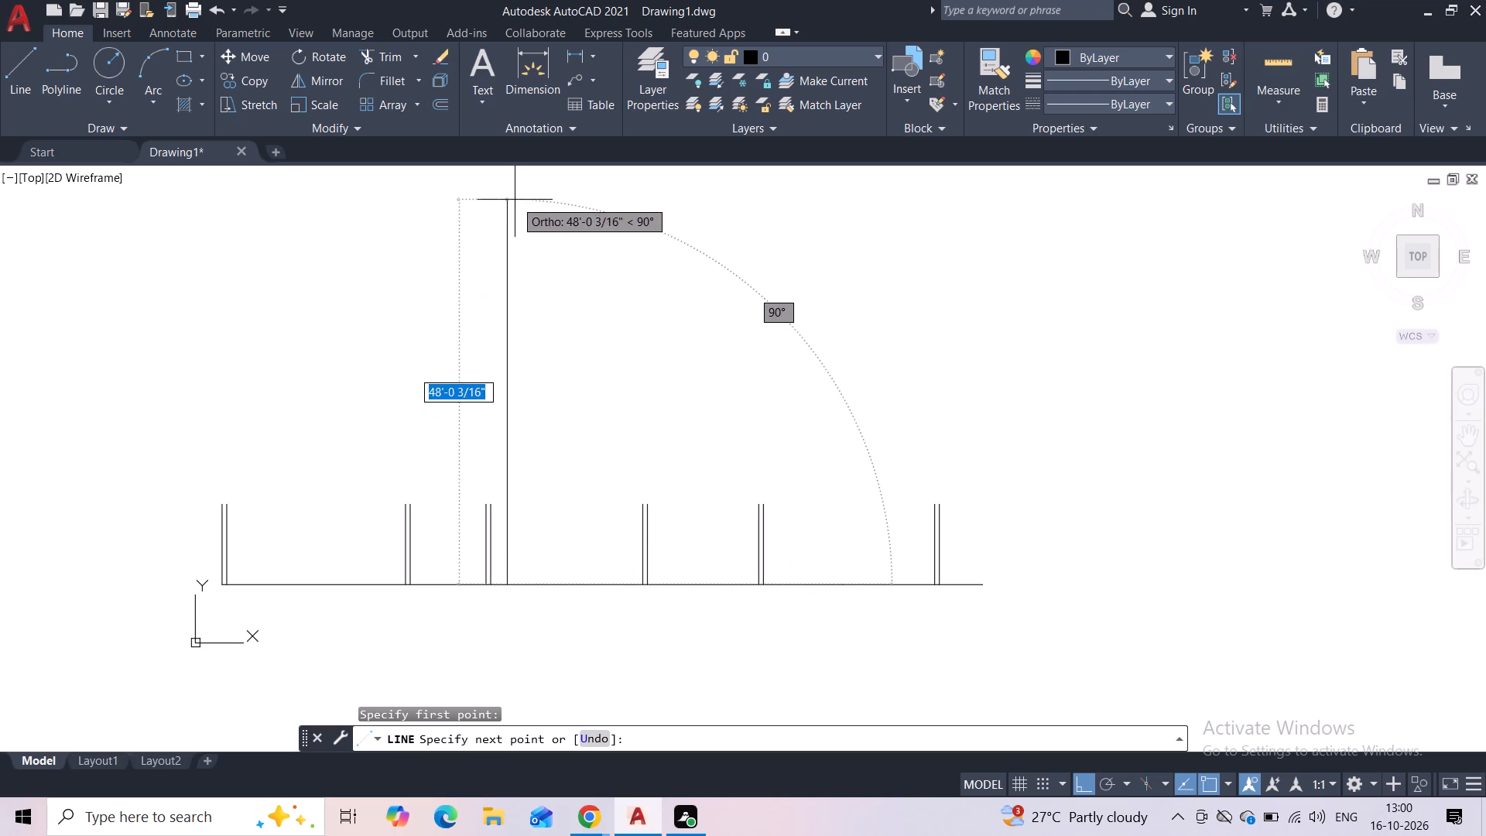
pyautogui.moveTo(515, 200); pyautogui.dragTo(485, 448, button='middle')
pyautogui.scroll(-2, 482, 392)
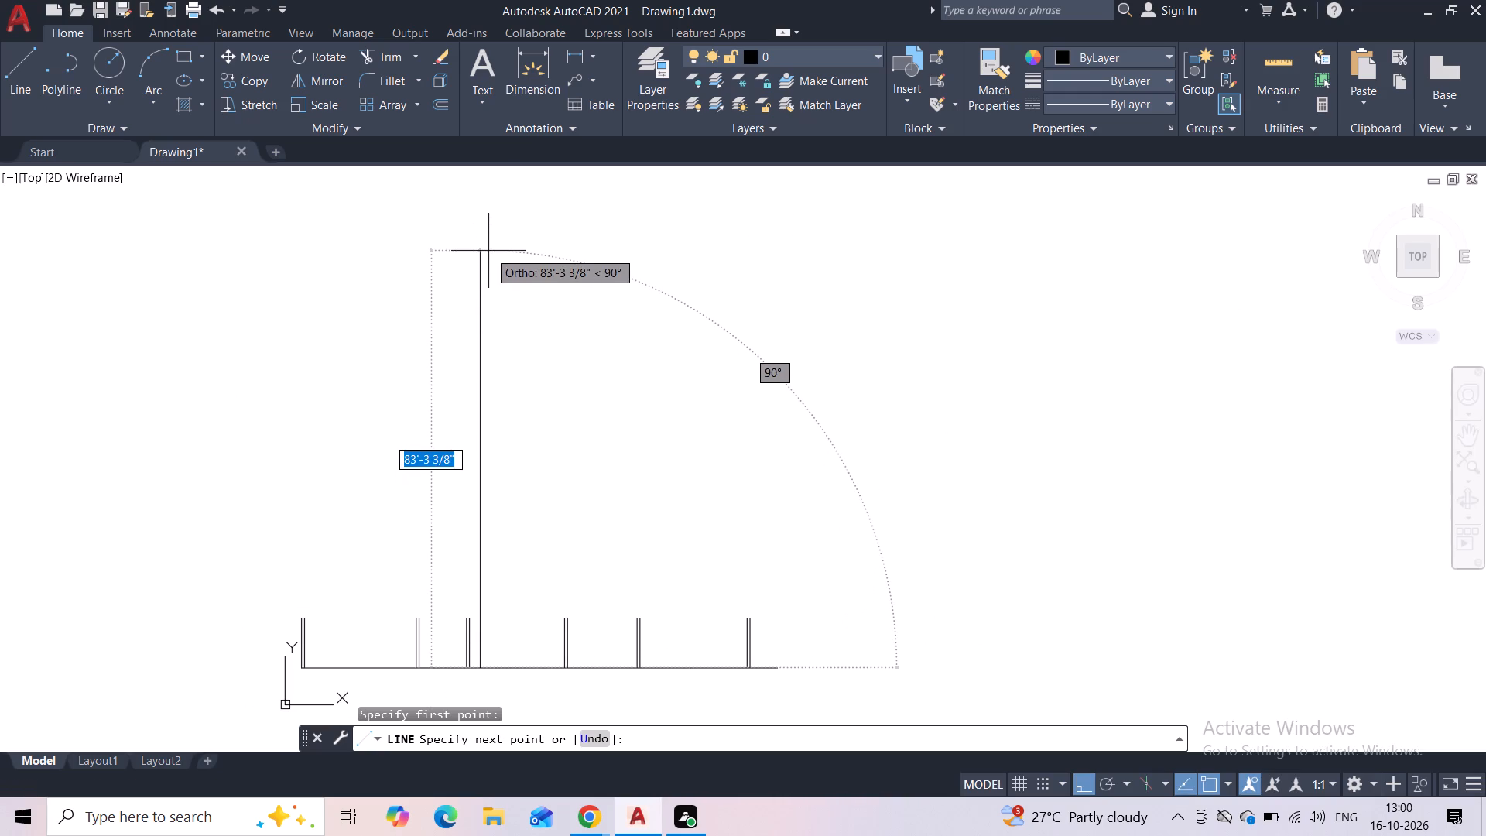
pyautogui.click(488, 216)
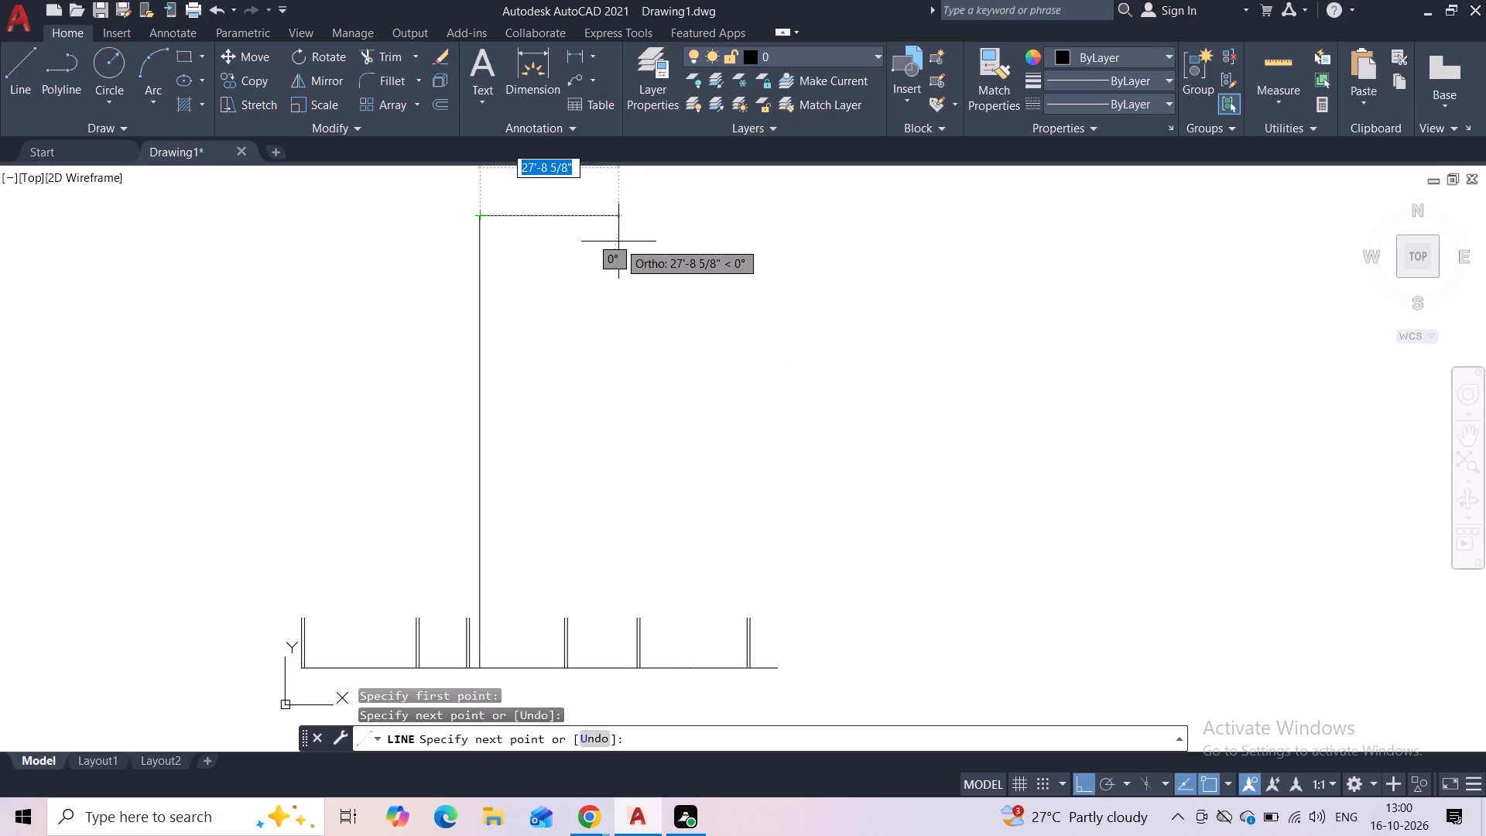
pyautogui.press('Escape')
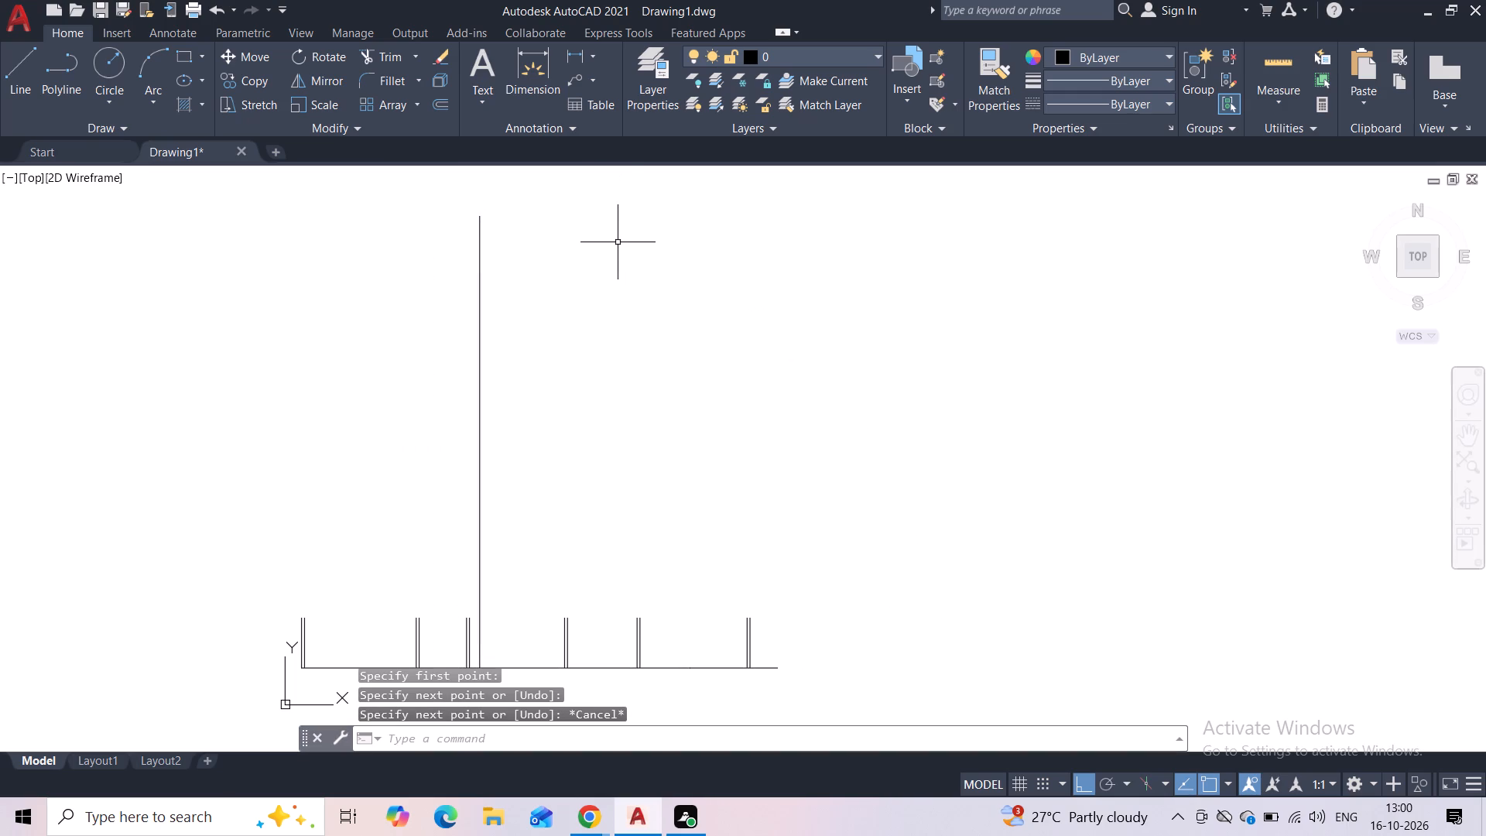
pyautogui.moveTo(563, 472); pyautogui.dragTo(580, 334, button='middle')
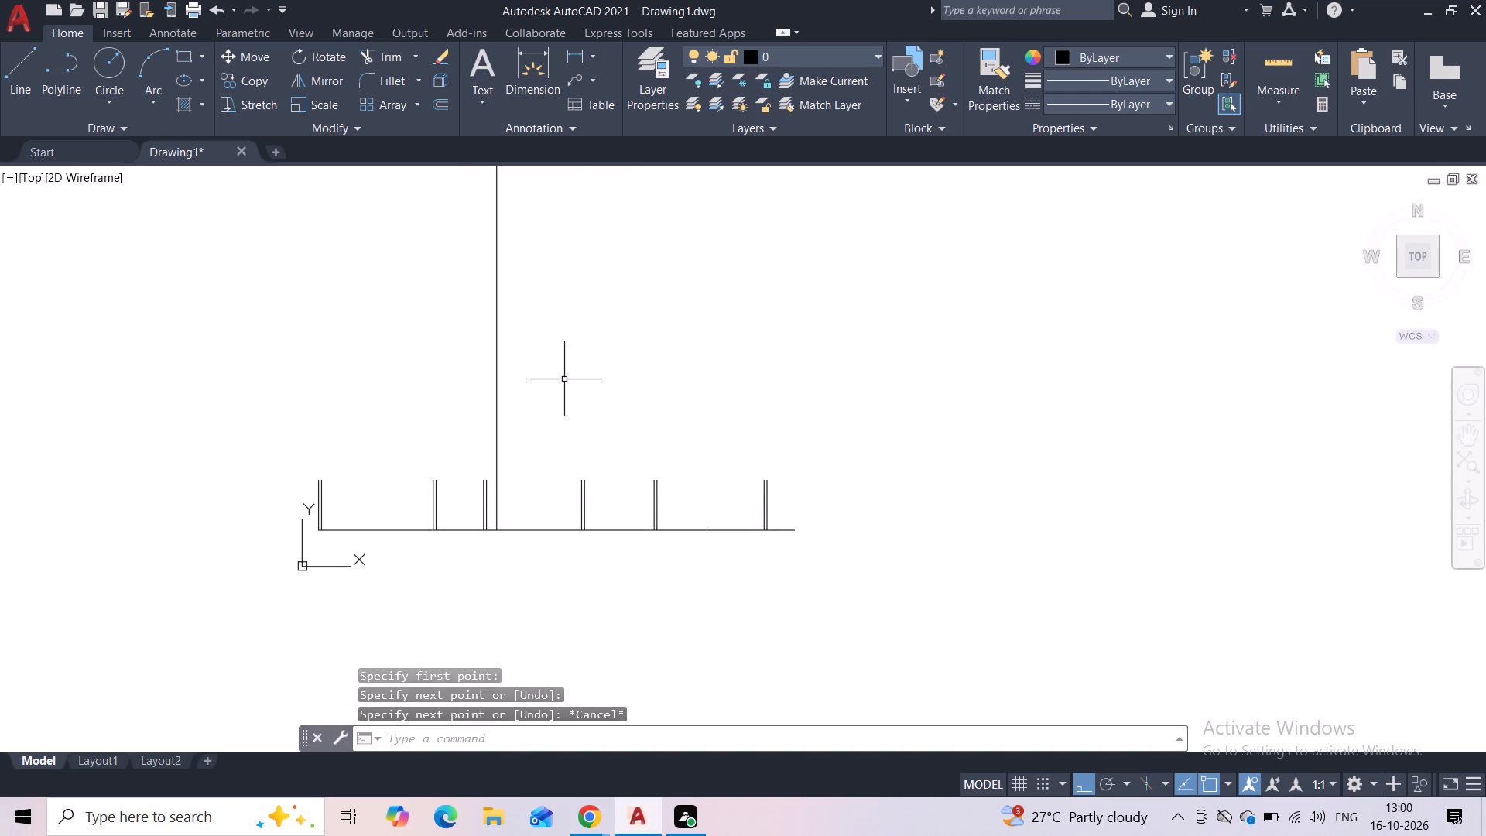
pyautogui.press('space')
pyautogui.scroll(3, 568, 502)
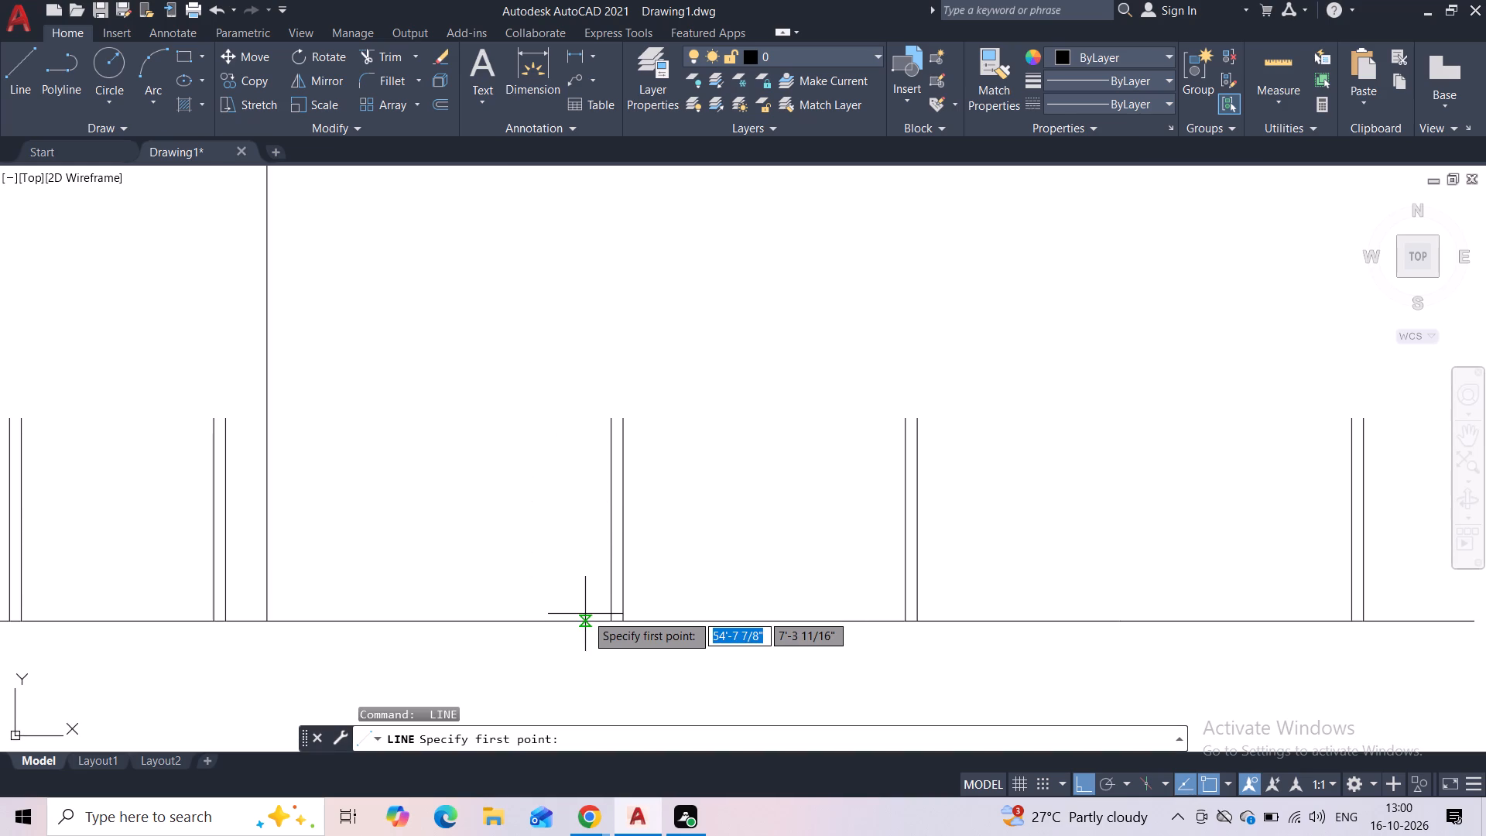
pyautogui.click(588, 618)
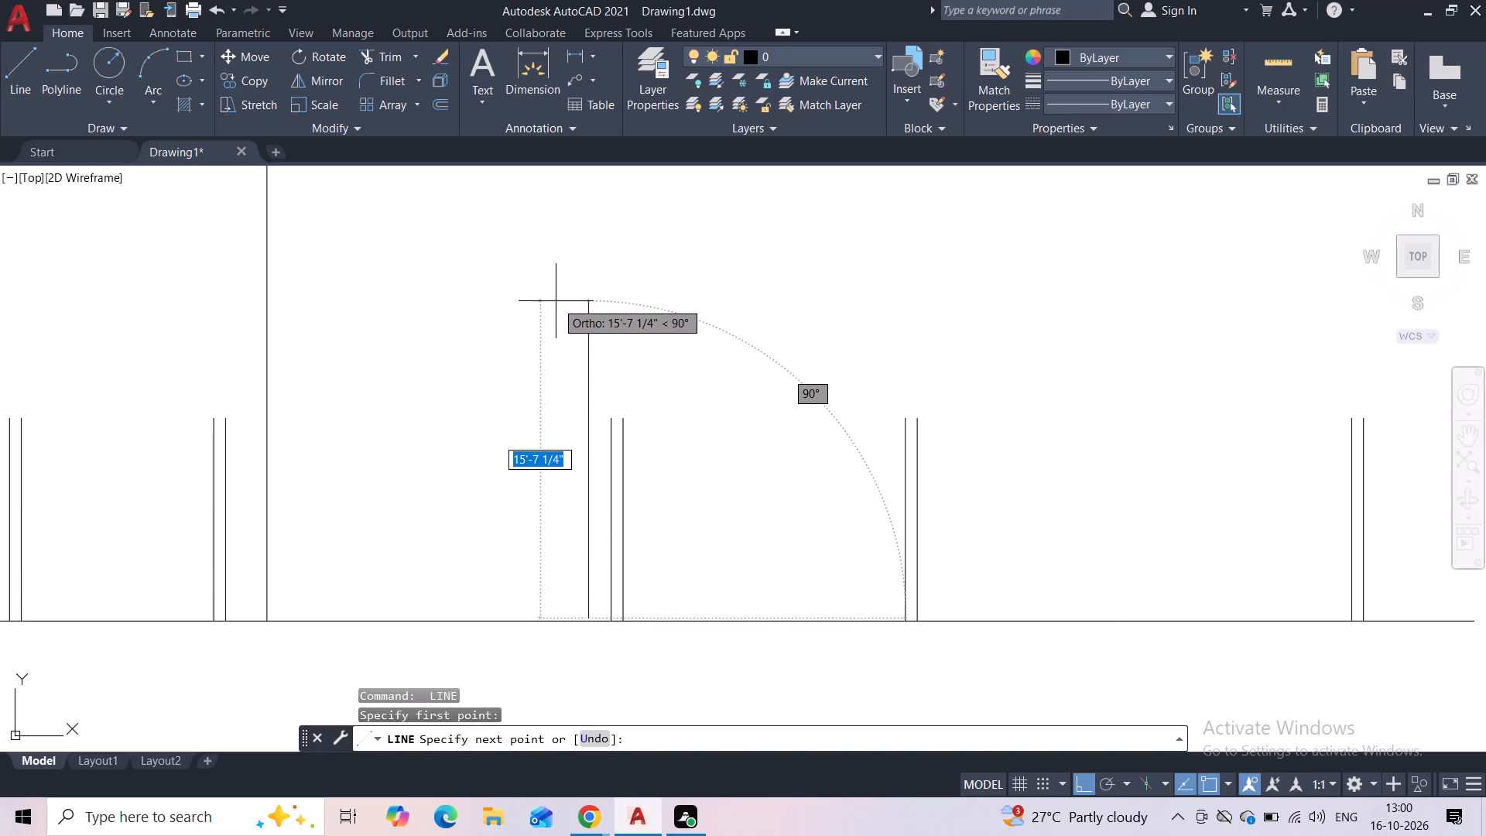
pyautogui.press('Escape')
# Draw a second tall vertical line up from the baseline just left of the fourth pair, about as high as the first.
pyautogui.press('space')
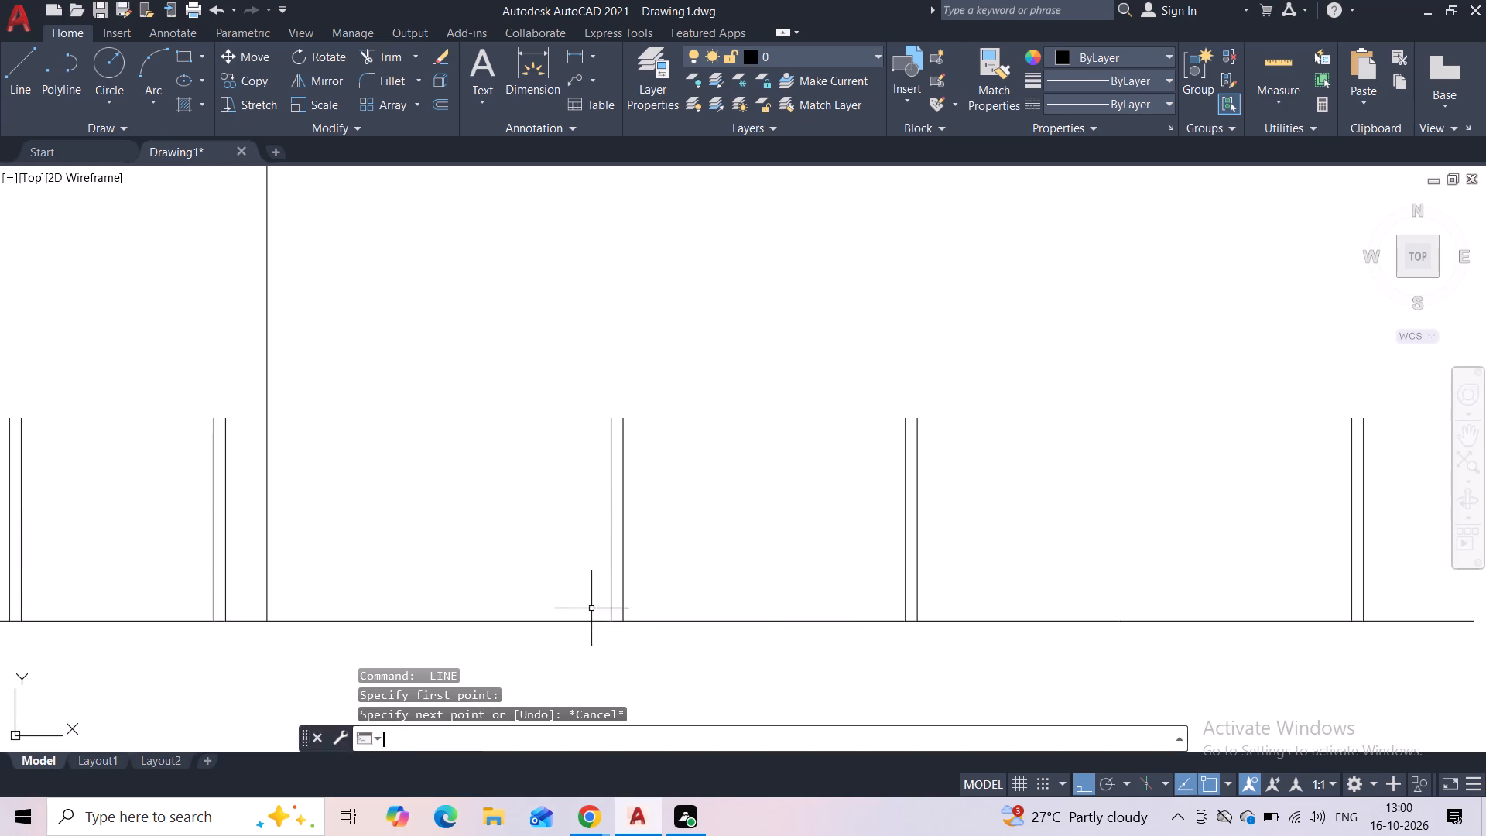
pyautogui.click(585, 622)
pyautogui.moveTo(559, 298); pyautogui.dragTo(564, 444, button='middle')
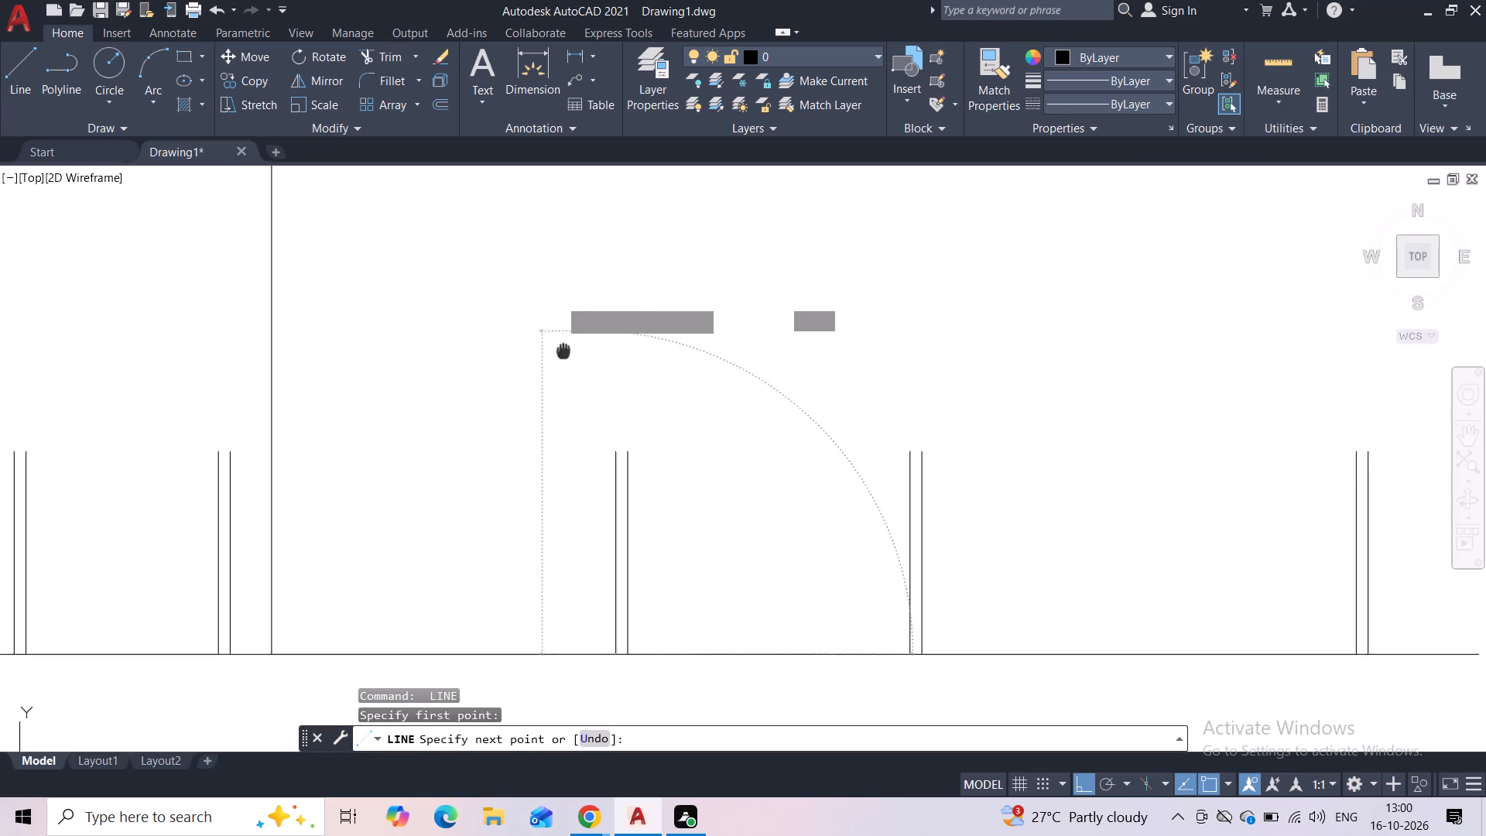
pyautogui.moveTo(564, 444); pyautogui.dragTo(574, 539, button='middle')
pyautogui.scroll(-4, 567, 445)
pyautogui.moveTo(576, 290); pyautogui.dragTo(576, 468, button='middle')
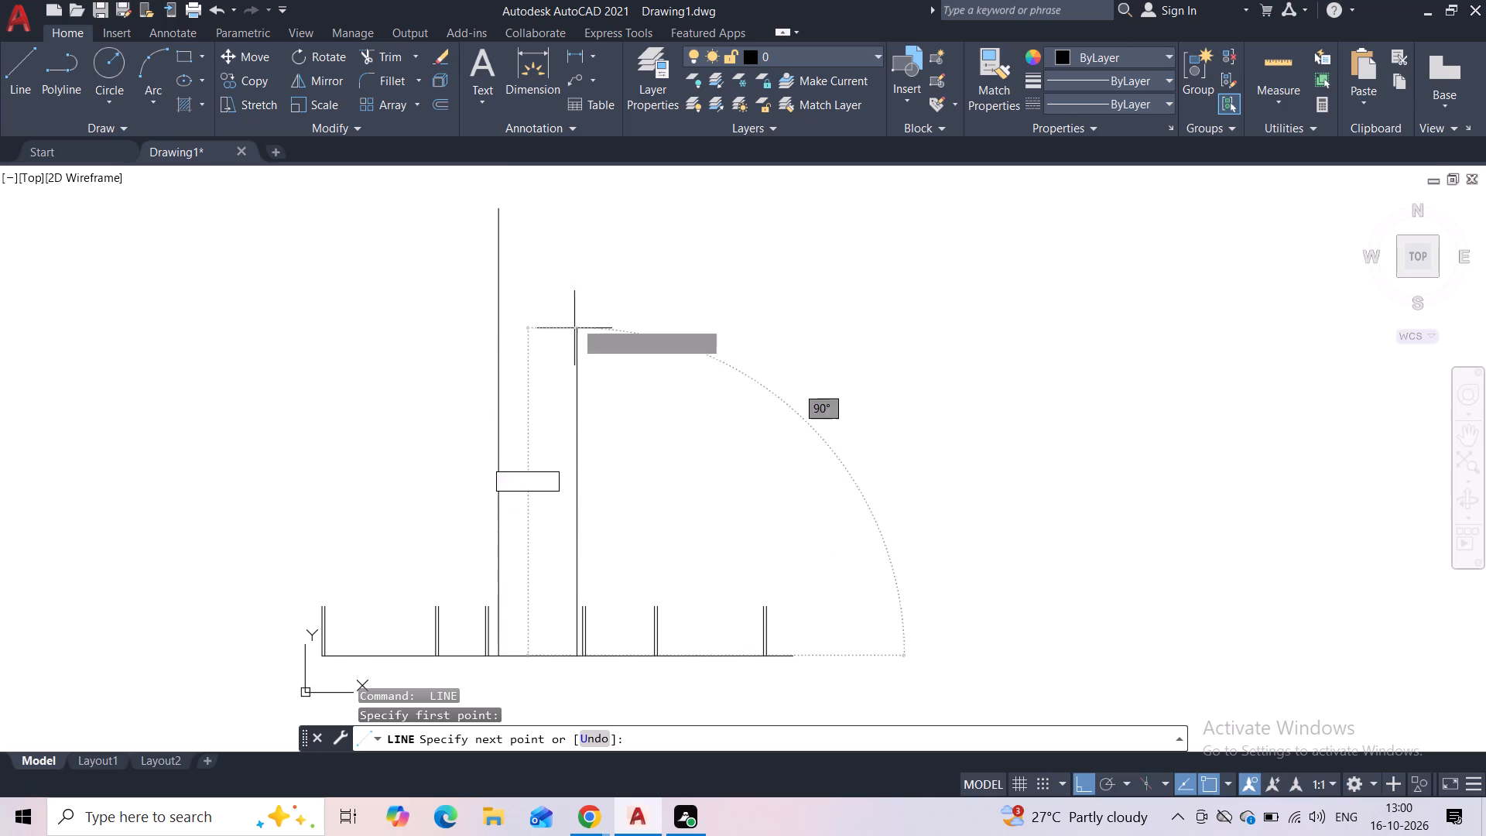
pyautogui.click(580, 211)
pyautogui.press('Escape')
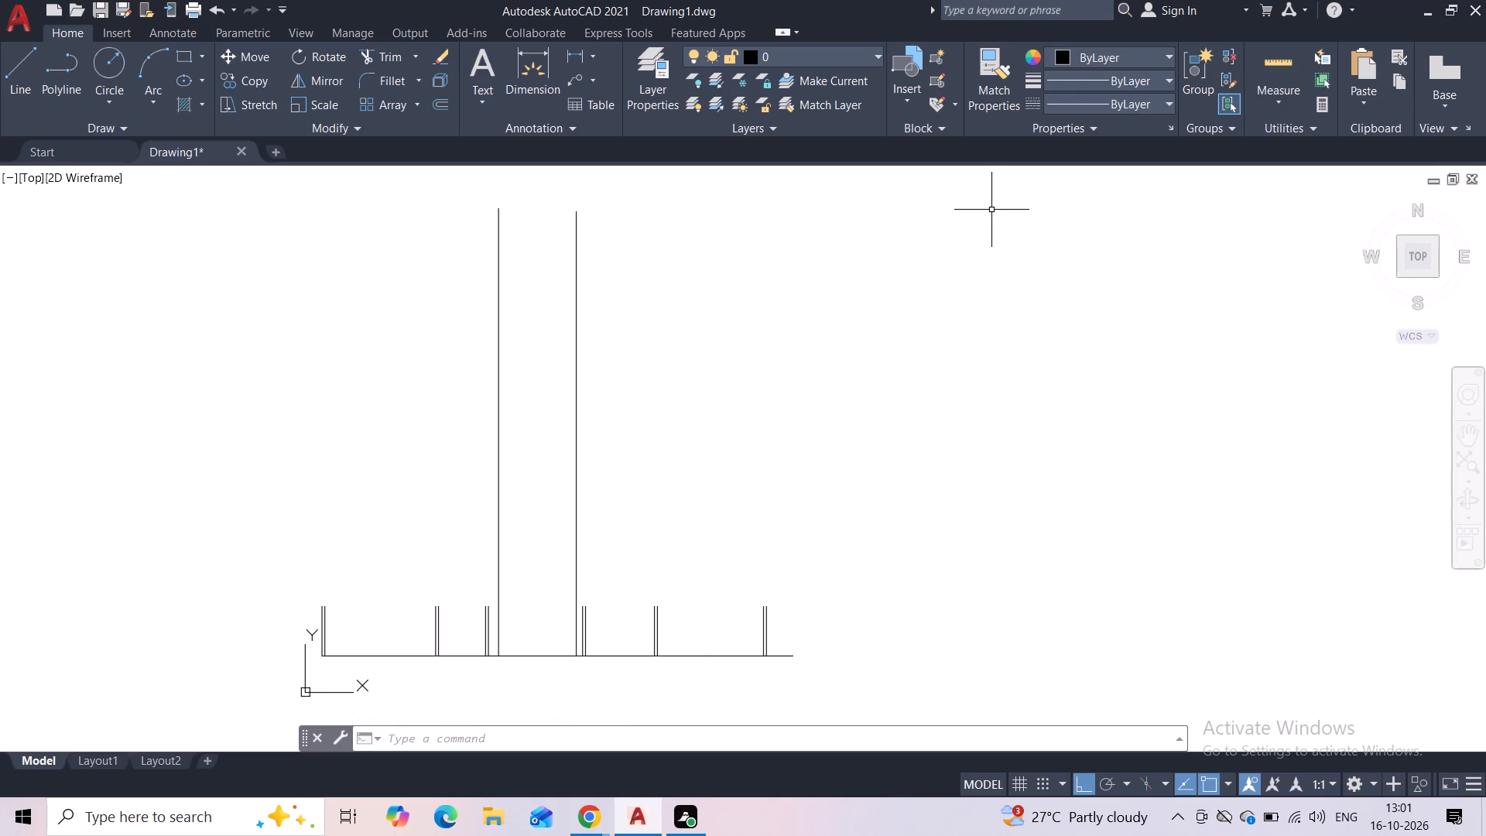
# Extend the baseline with a short horizontal line running left from the lower end of the leftmost vertical pair.
pyautogui.moveTo(639, 440); pyautogui.dragTo(714, 417, button='middle')
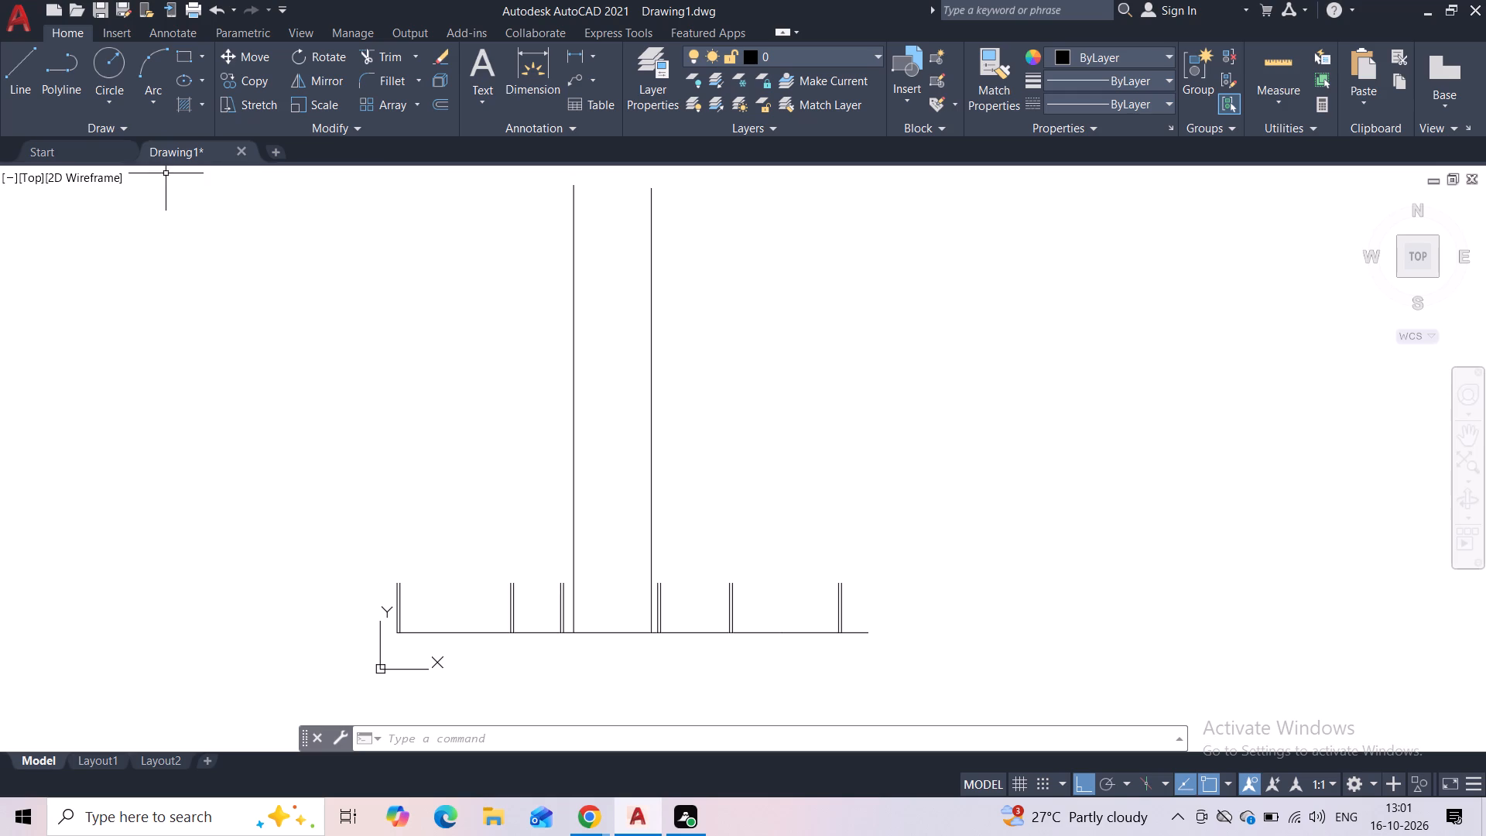
pyautogui.click(9, 79)
pyautogui.moveTo(461, 506); pyautogui.dragTo(406, 454, button='middle')
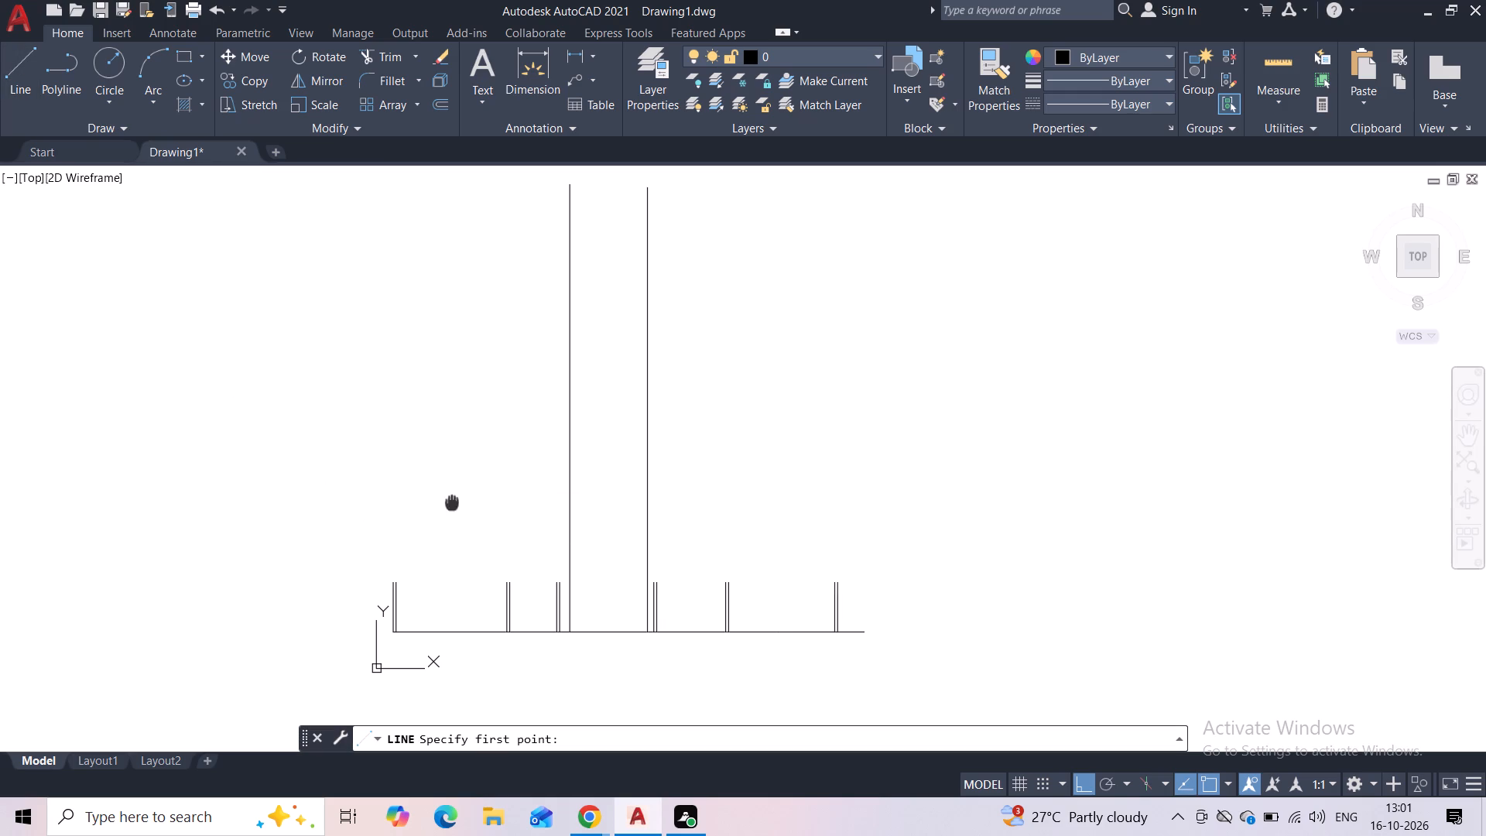
pyautogui.moveTo(406, 454); pyautogui.dragTo(383, 429, button='middle')
pyautogui.scroll(2, 461, 492)
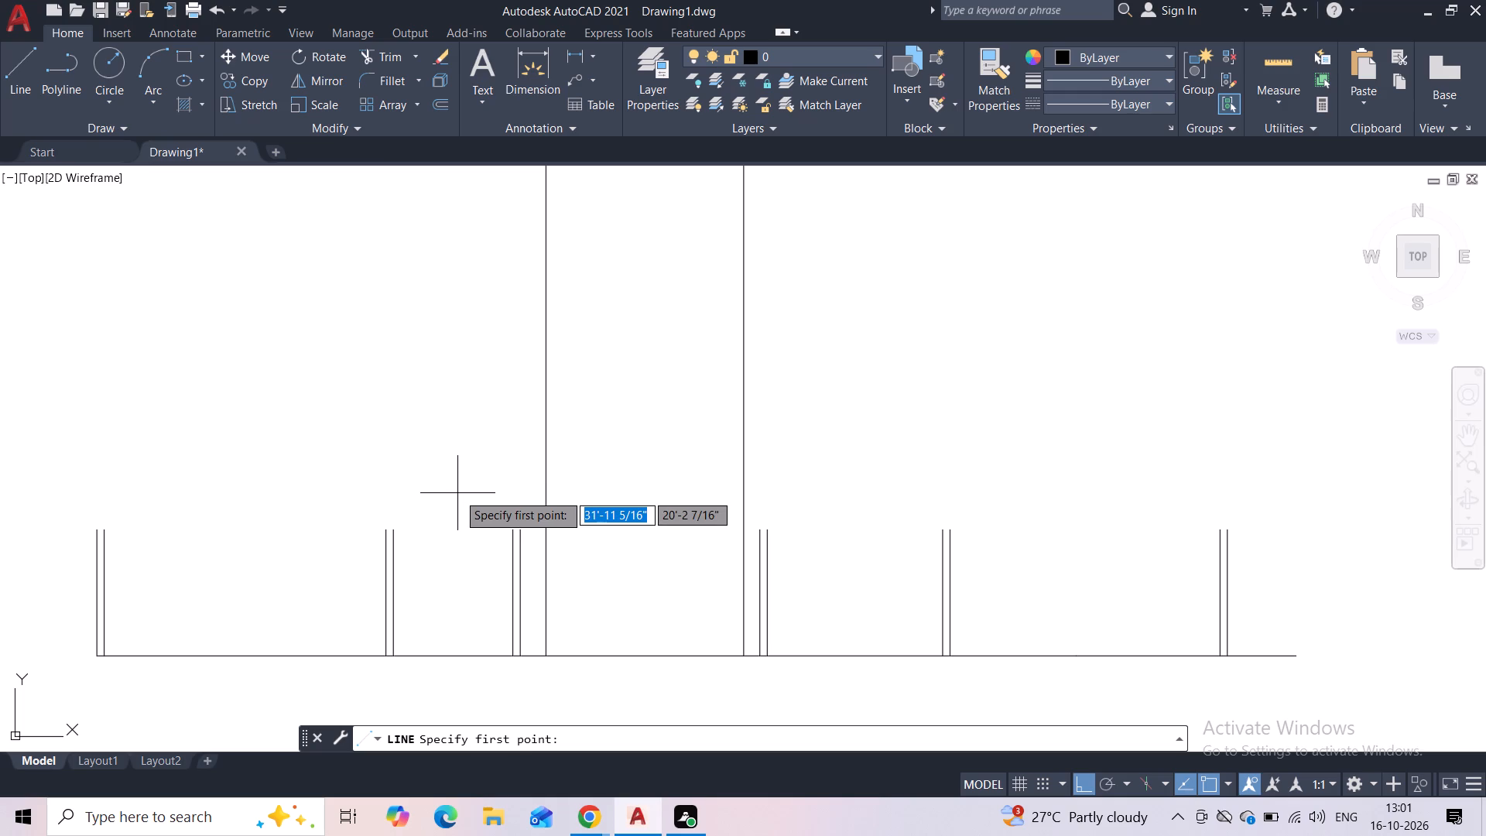
pyautogui.moveTo(277, 579); pyautogui.dragTo(373, 524, button='middle')
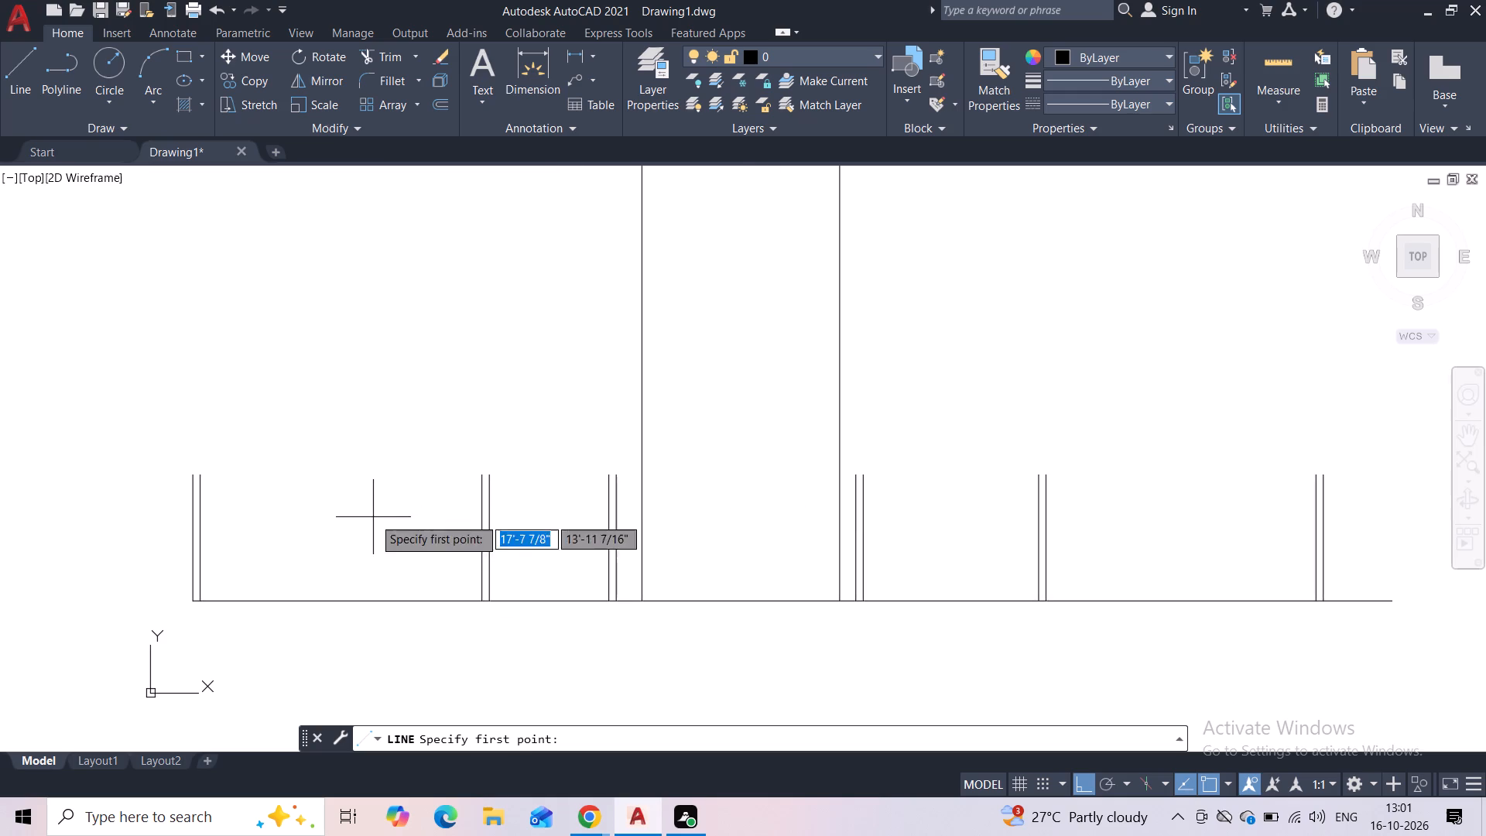
pyautogui.click(9, 75)
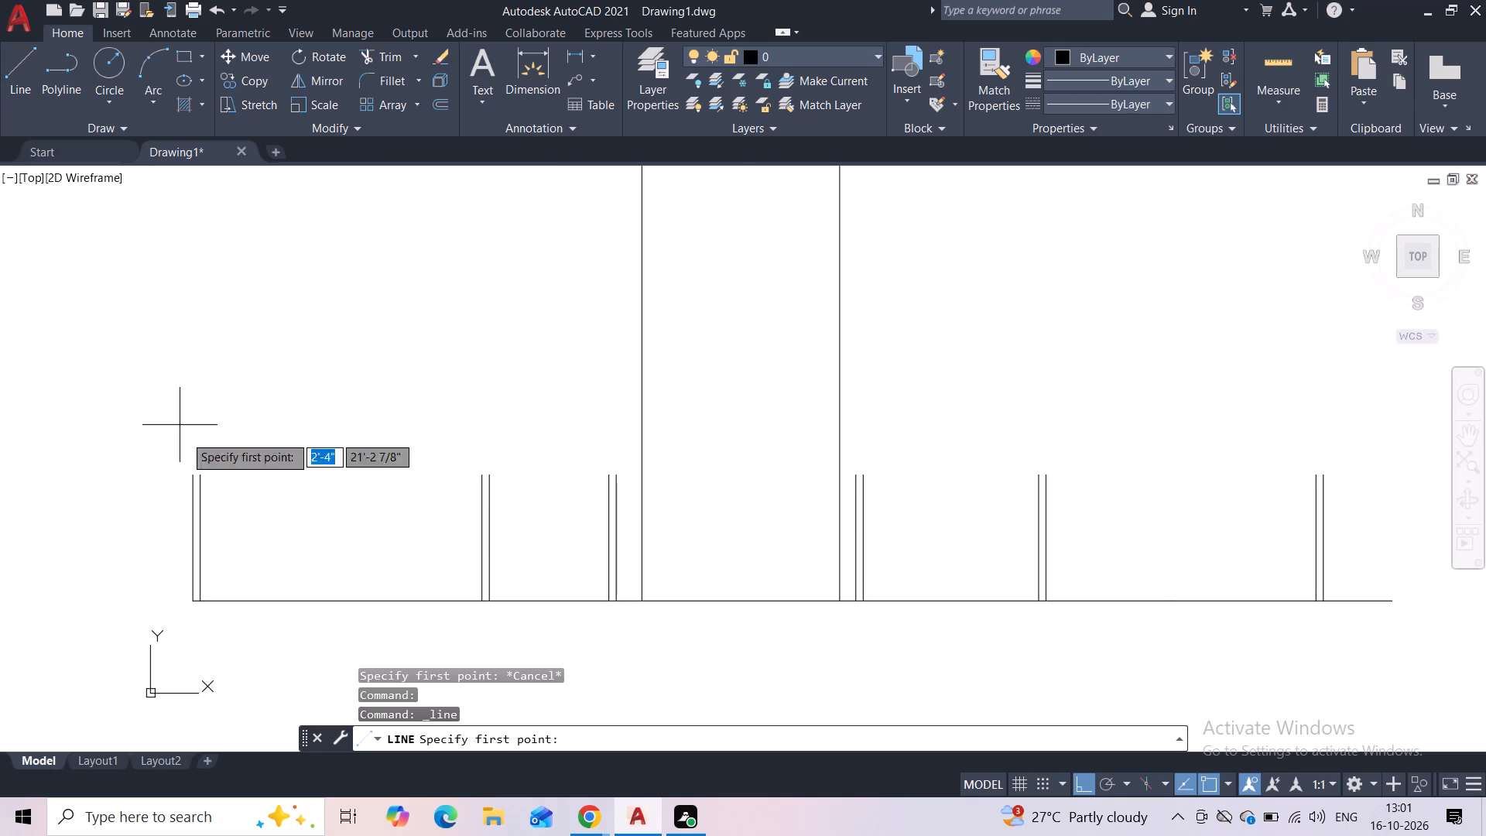
pyautogui.click(194, 602)
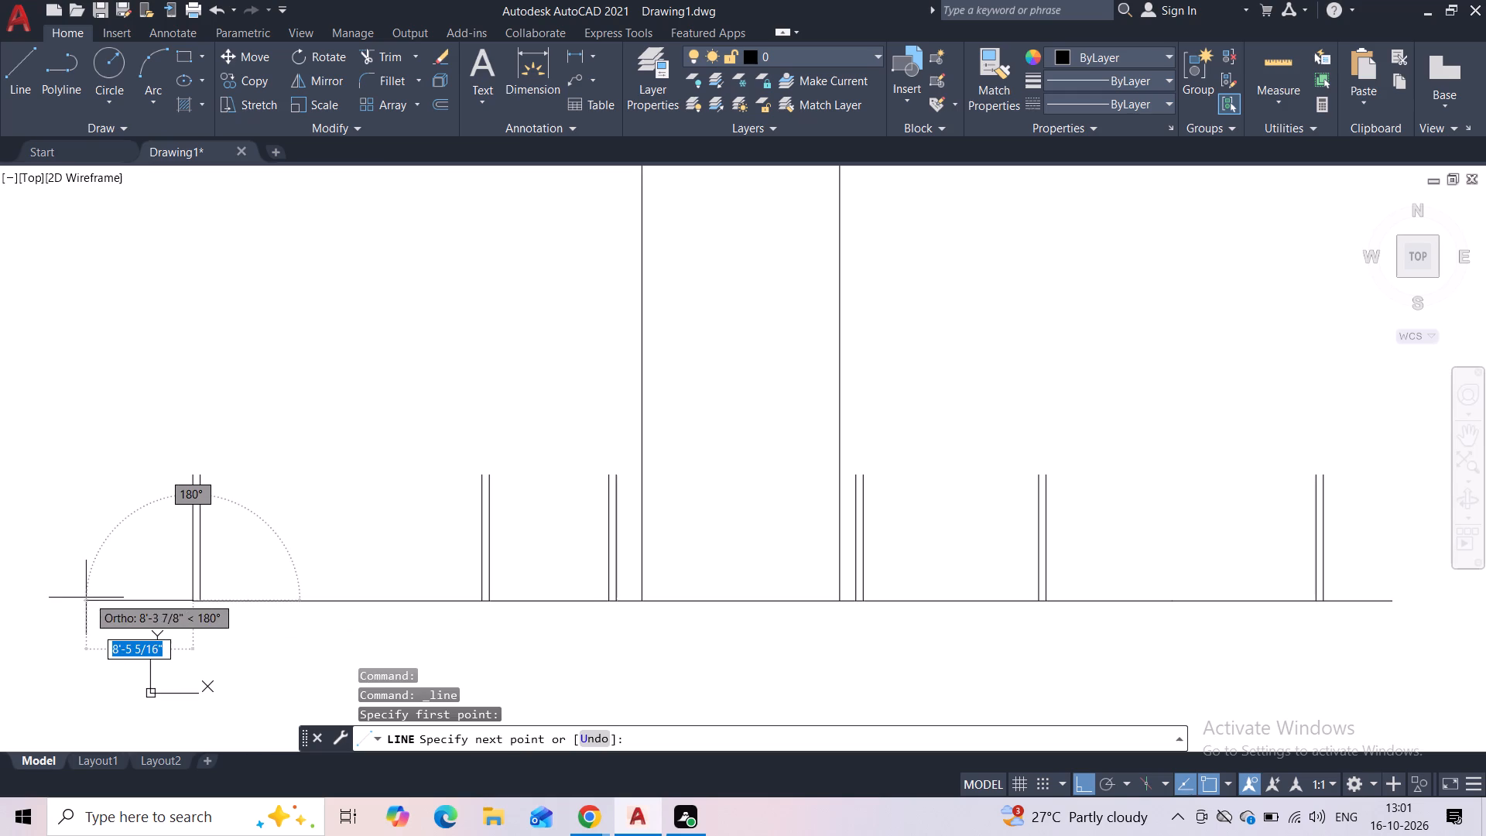
pyautogui.scroll(2, 104, 604)
pyautogui.click(101, 604)
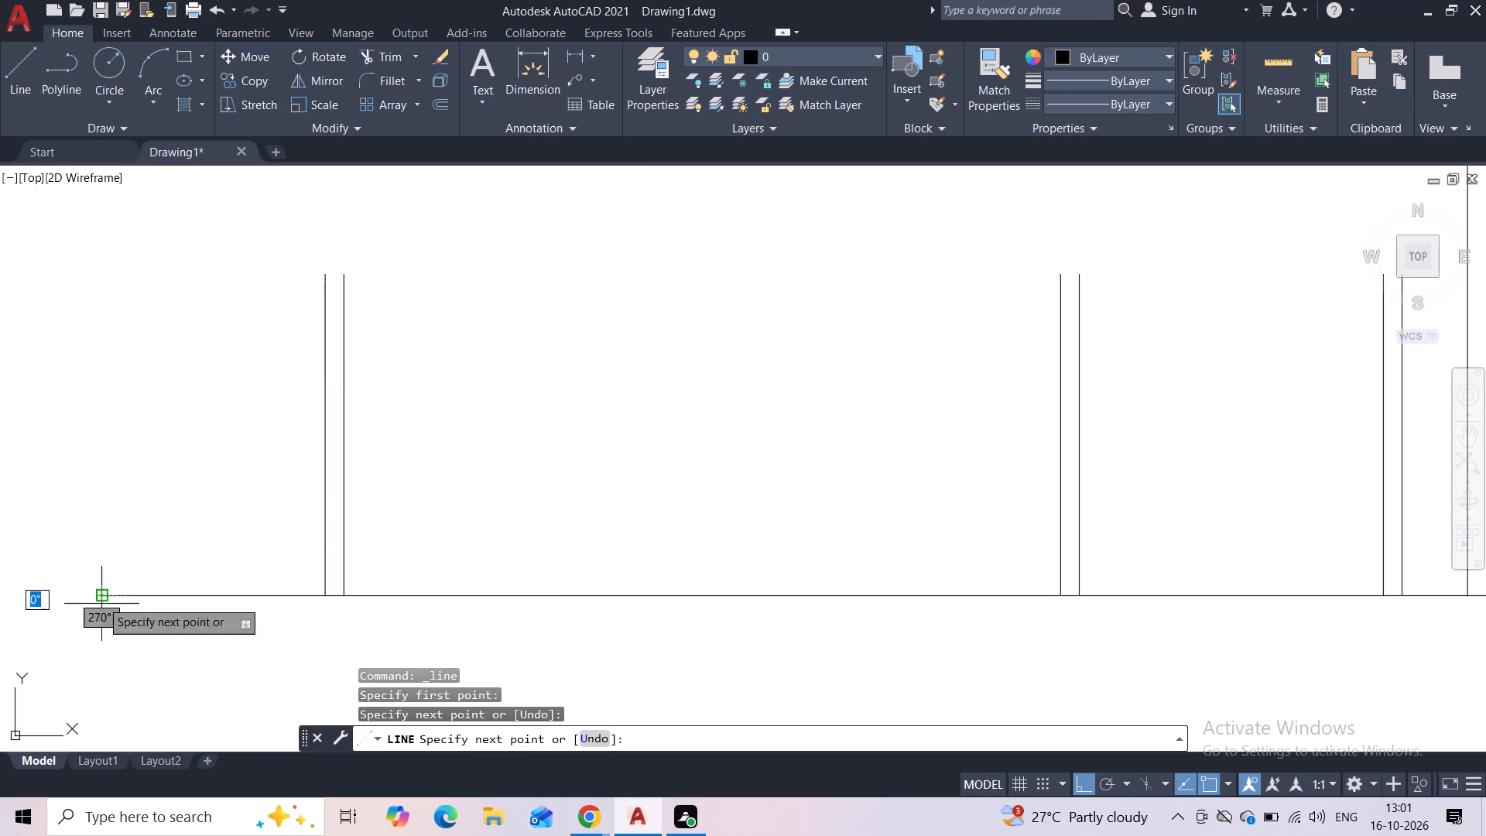
pyautogui.press('Escape')
# Move the leftmost pair of vertical lines left to the new left end of the extended baseline.
pyautogui.click(372, 471)
pyautogui.click(371, 476)
pyautogui.click(267, 496)
pyautogui.click(398, 416)
pyautogui.click(296, 419)
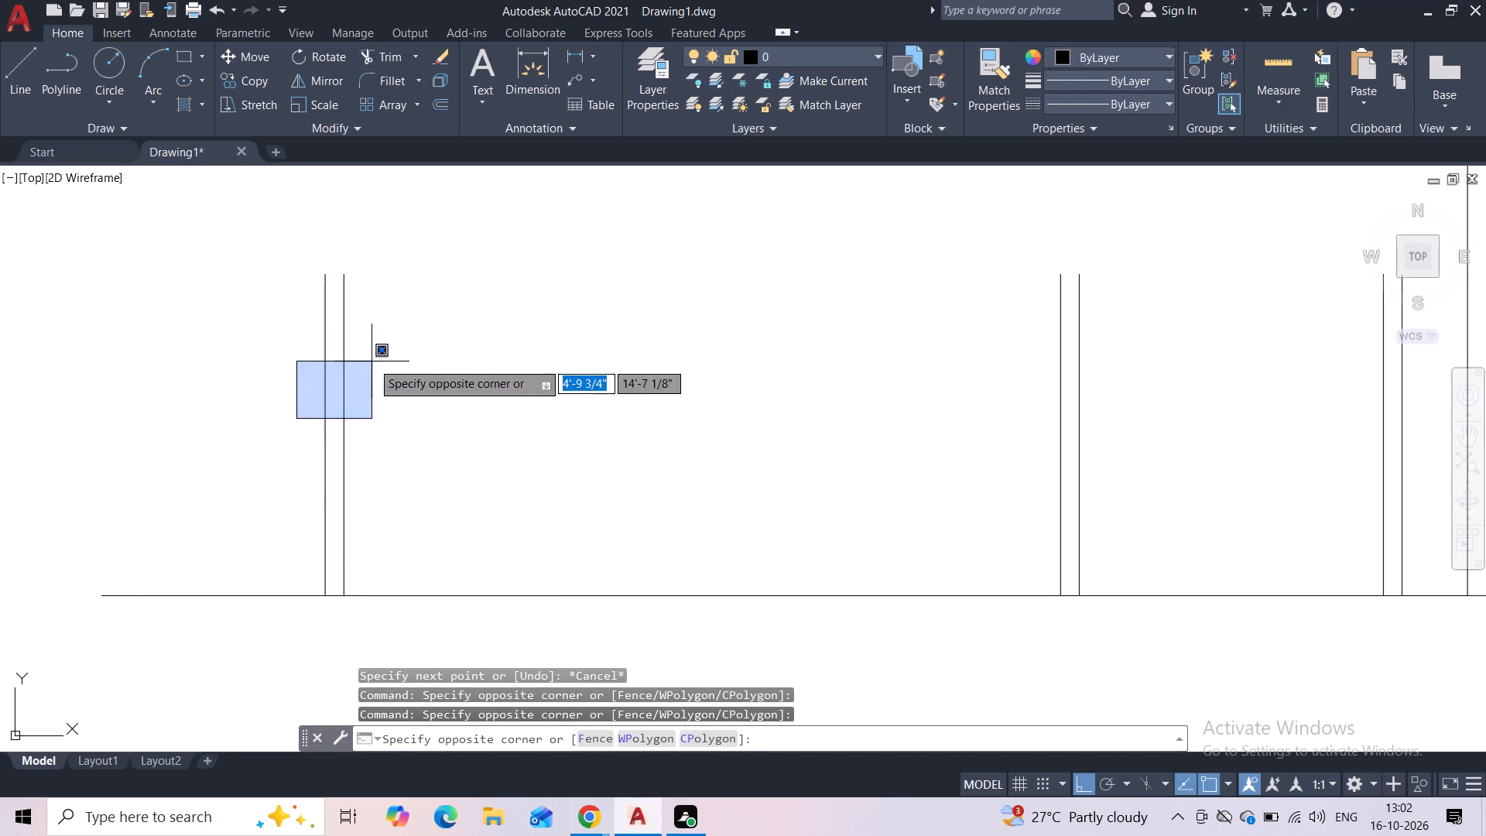
pyautogui.click(371, 361)
pyautogui.moveTo(412, 332); pyautogui.dragTo(401, 338)
pyautogui.moveTo(186, 381); pyautogui.dragTo(187, 365)
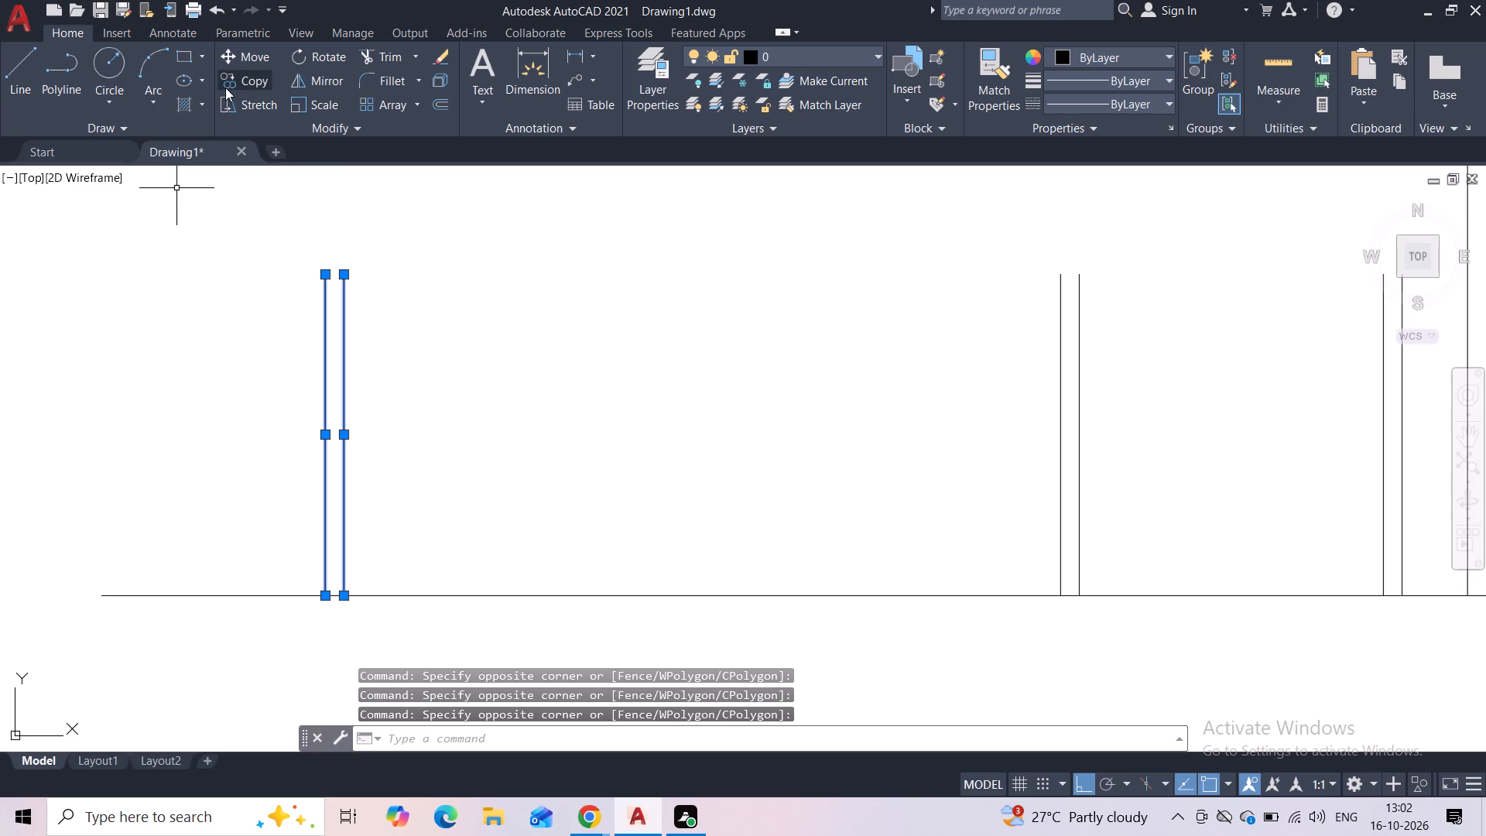
pyautogui.click(240, 62)
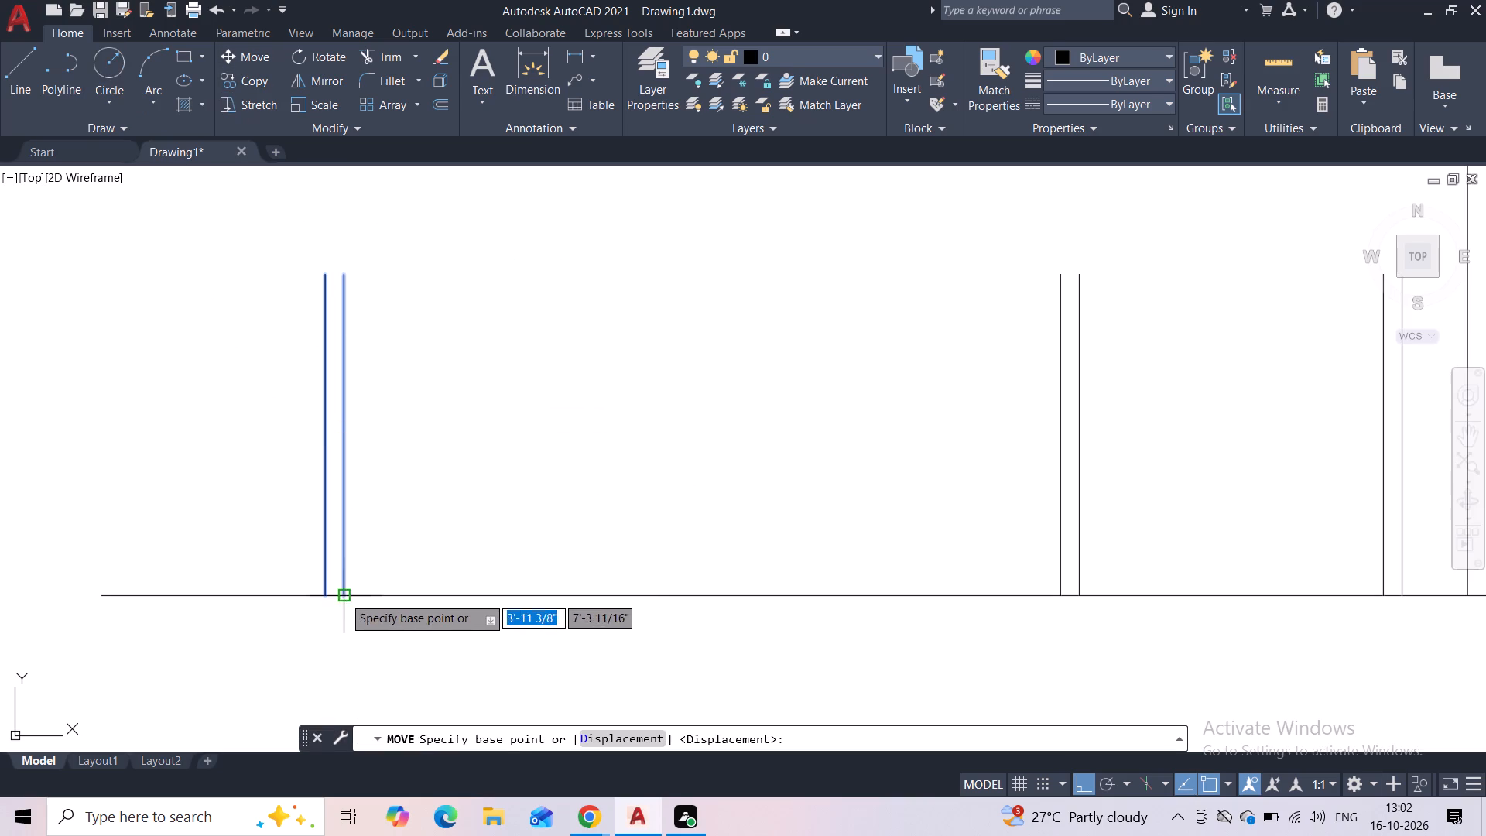
pyautogui.click(331, 598)
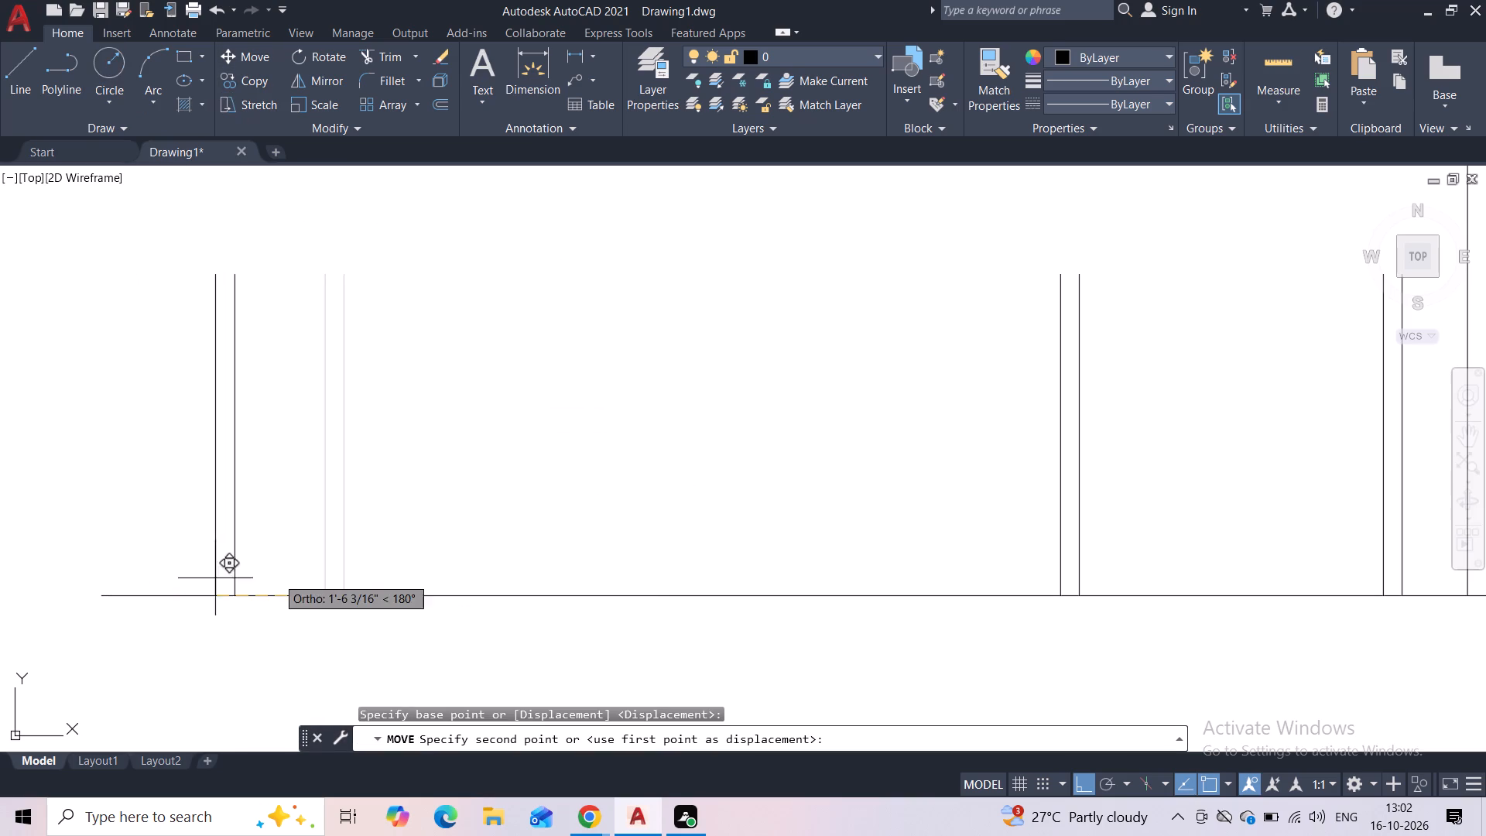
pyautogui.click(102, 590)
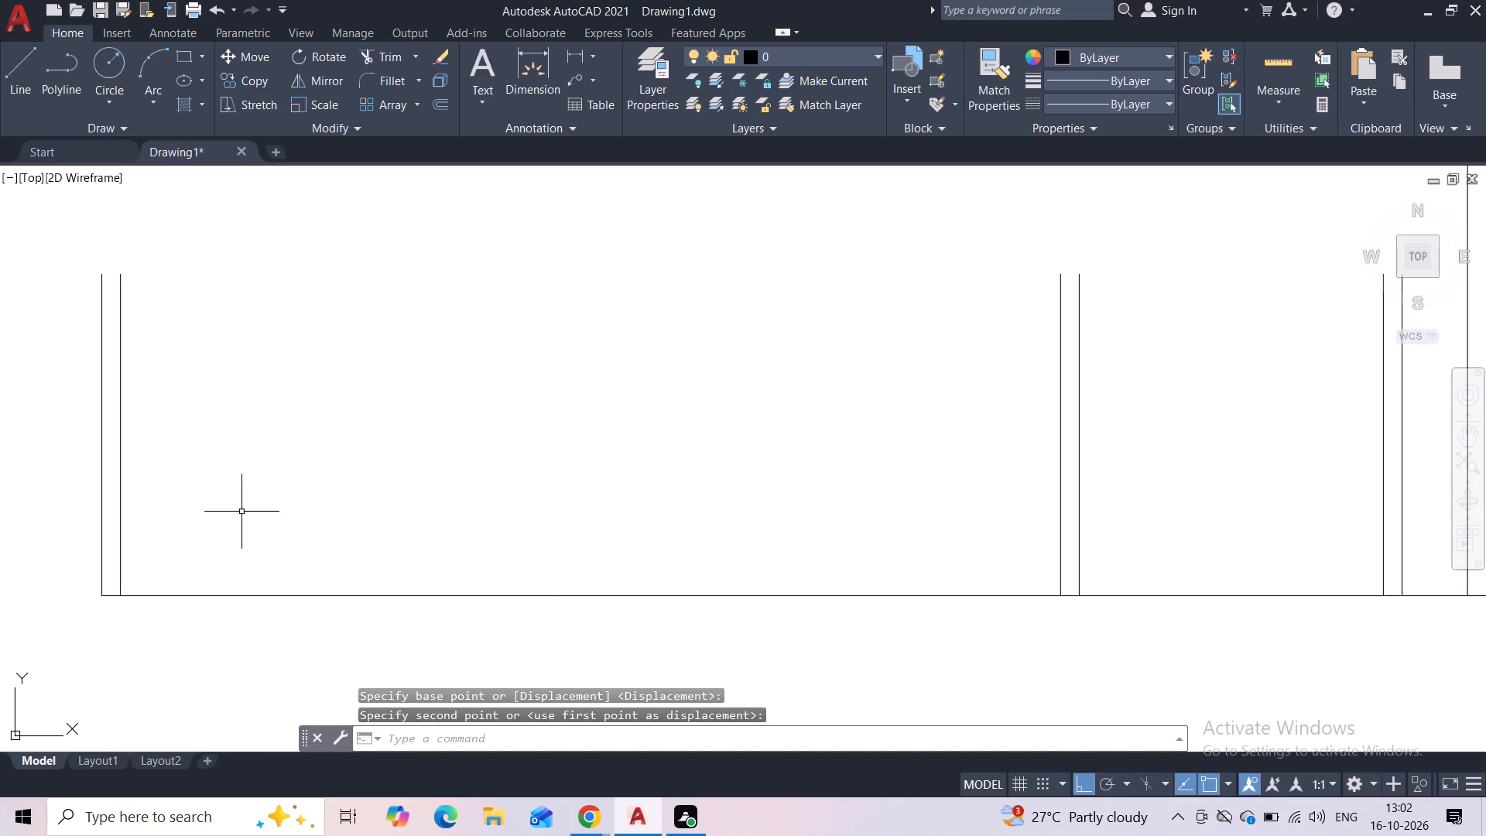
pyautogui.scroll(-1, 232, 488)
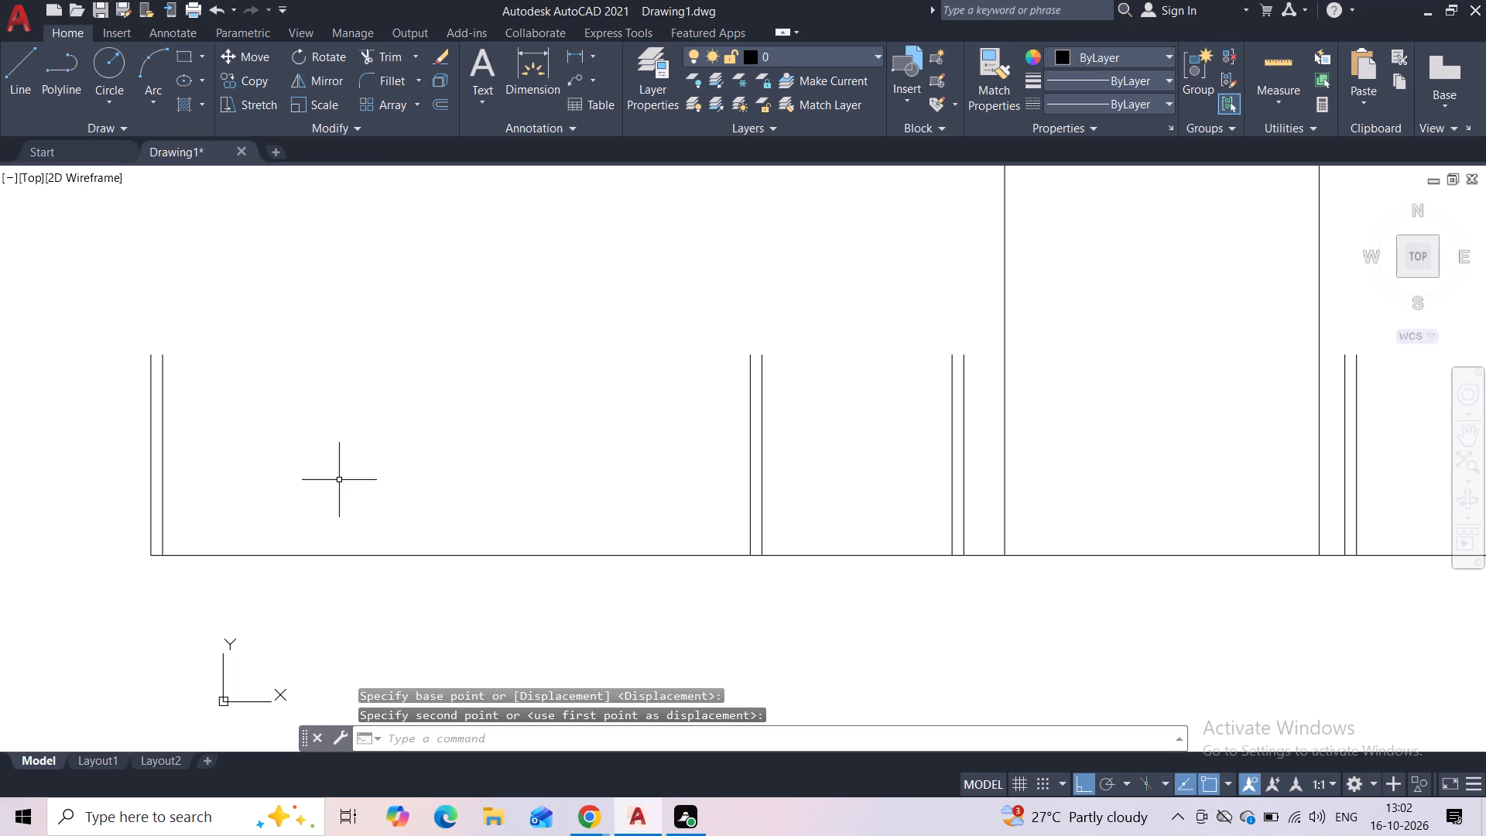
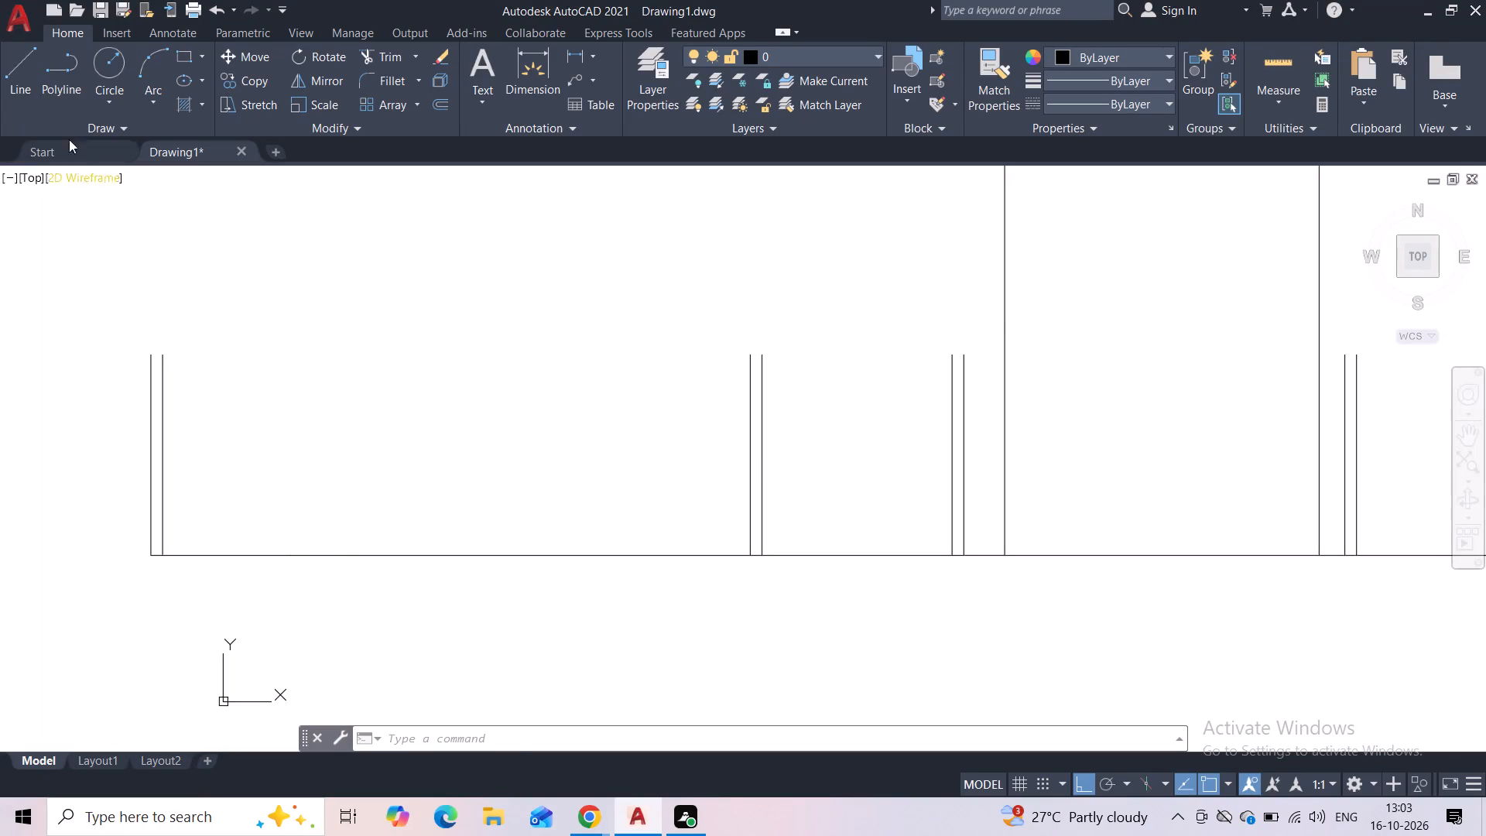
# Move the second pair of vertical lines left along the baseline, toward the leftmost pair.
pyautogui.click(23, 75)
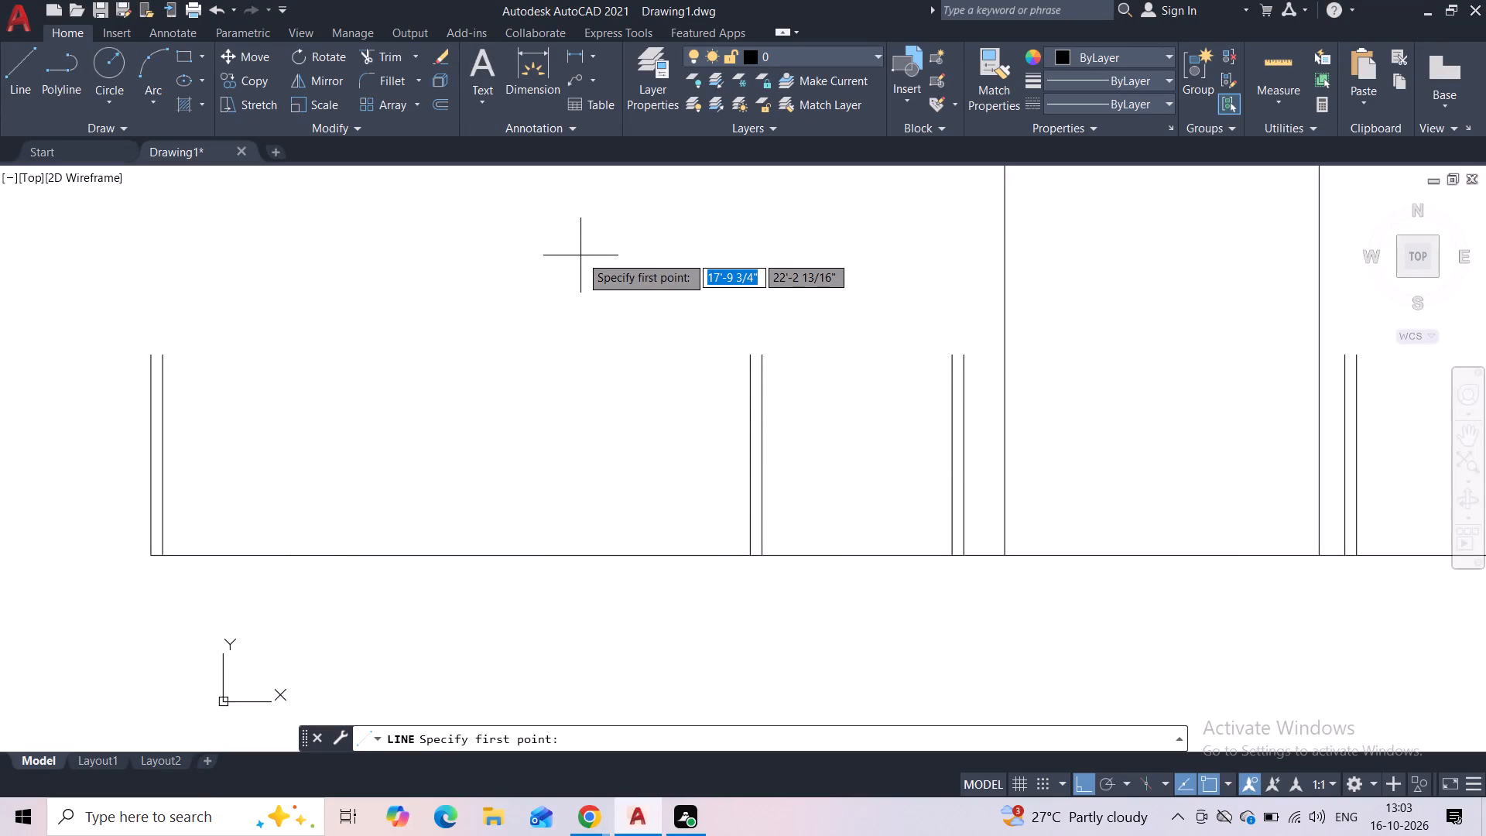
pyautogui.press('Escape')
pyautogui.click(799, 467)
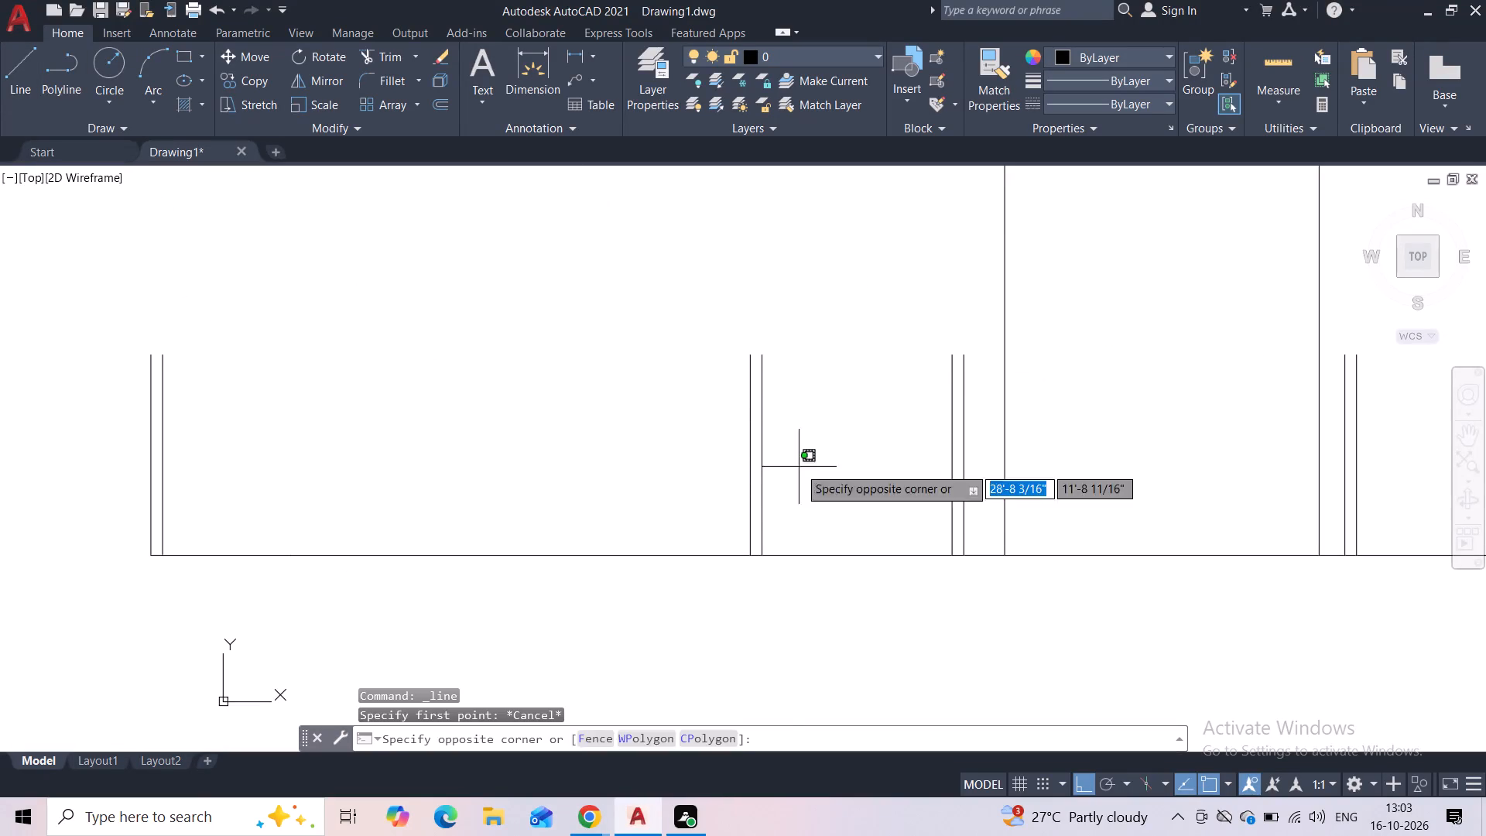
pyautogui.click(639, 519)
pyautogui.click(245, 46)
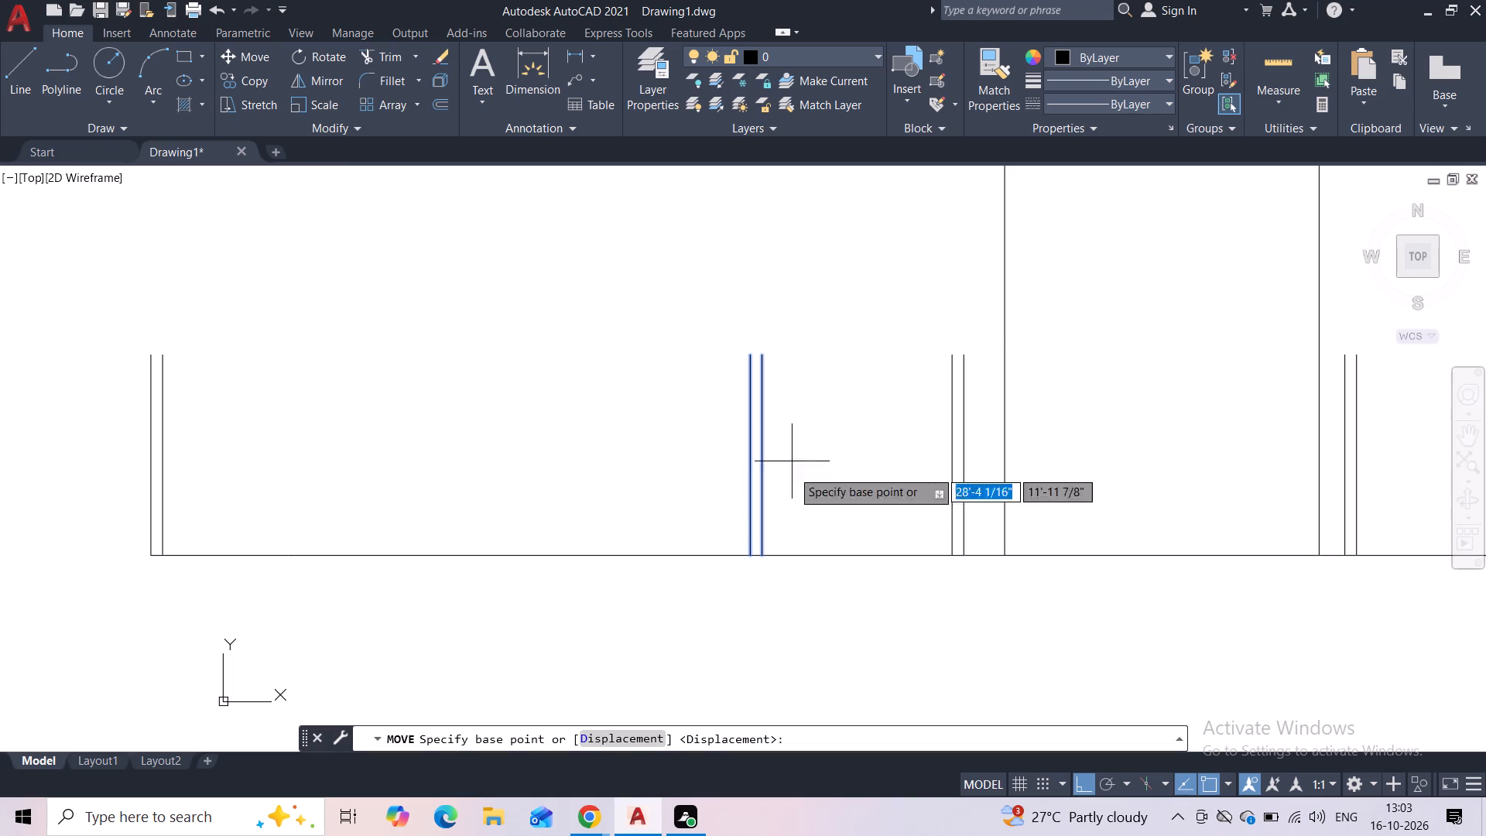
pyautogui.click(747, 559)
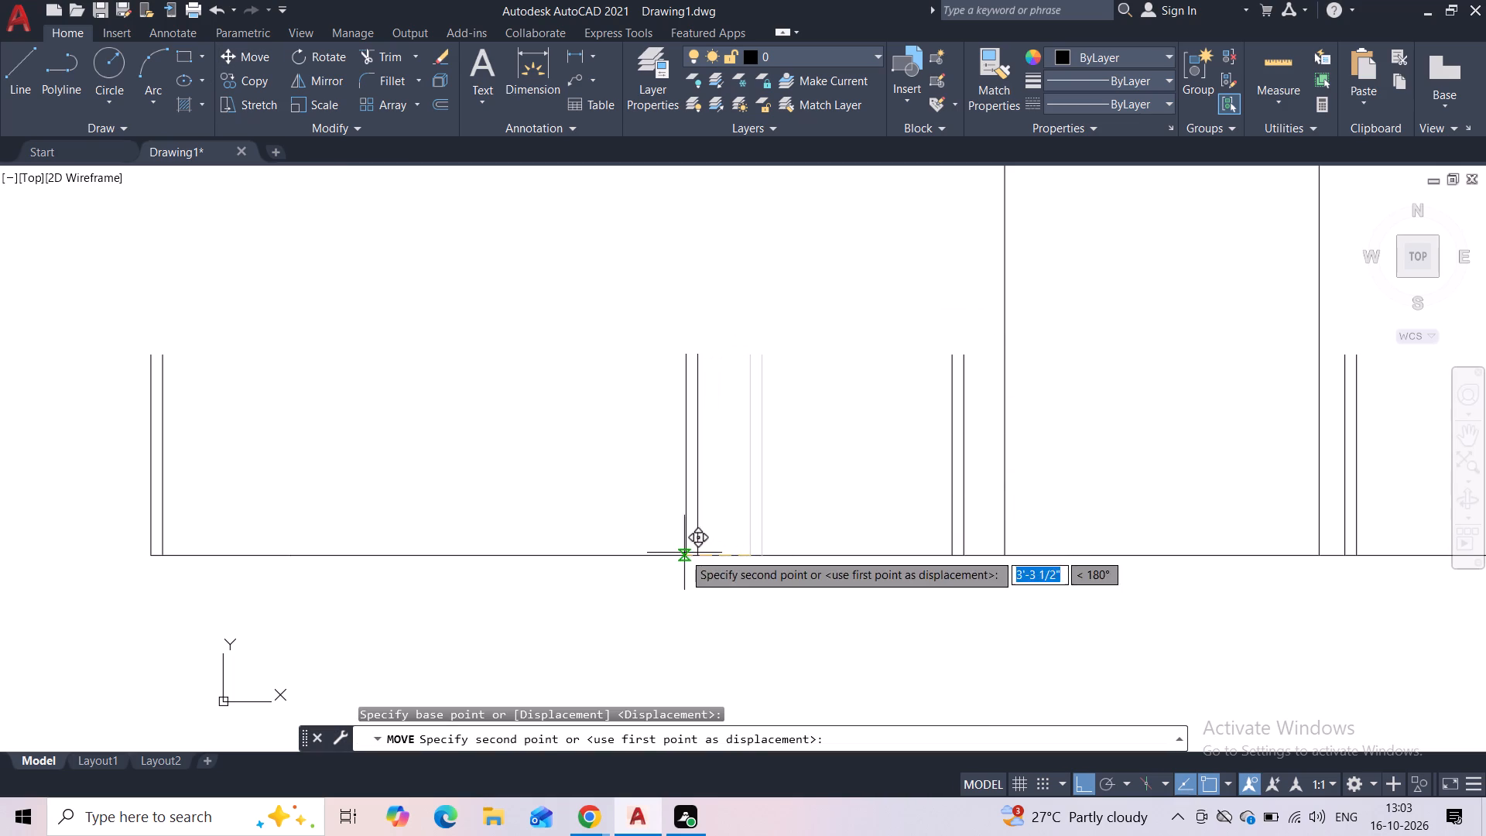
pyautogui.click(604, 549)
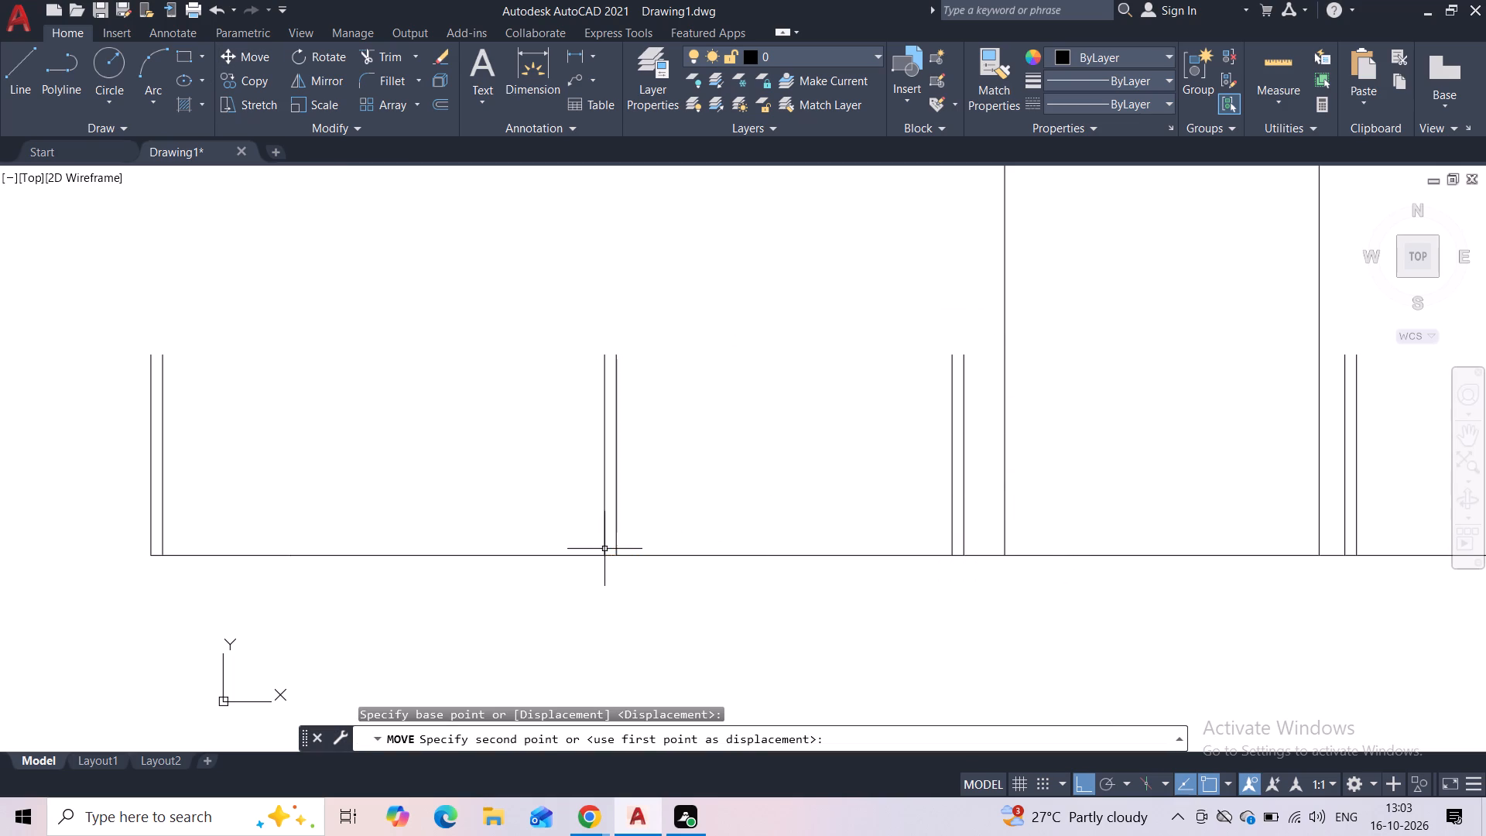
# Move the third pair of vertical lines a short distance left along the baseline, away from the first tall line.
pyautogui.click(979, 417)
pyautogui.click(899, 451)
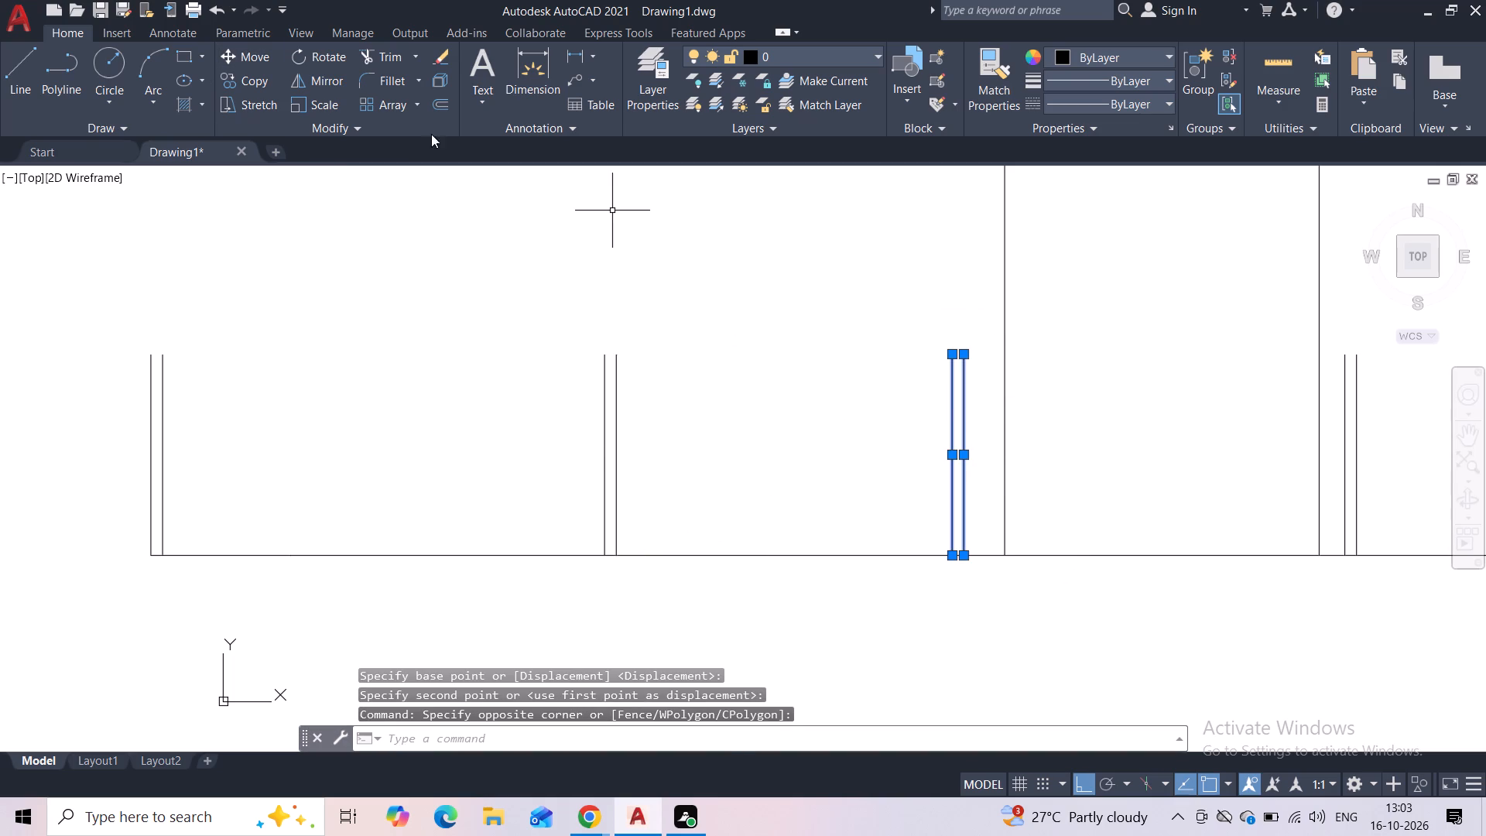
pyautogui.click(265, 63)
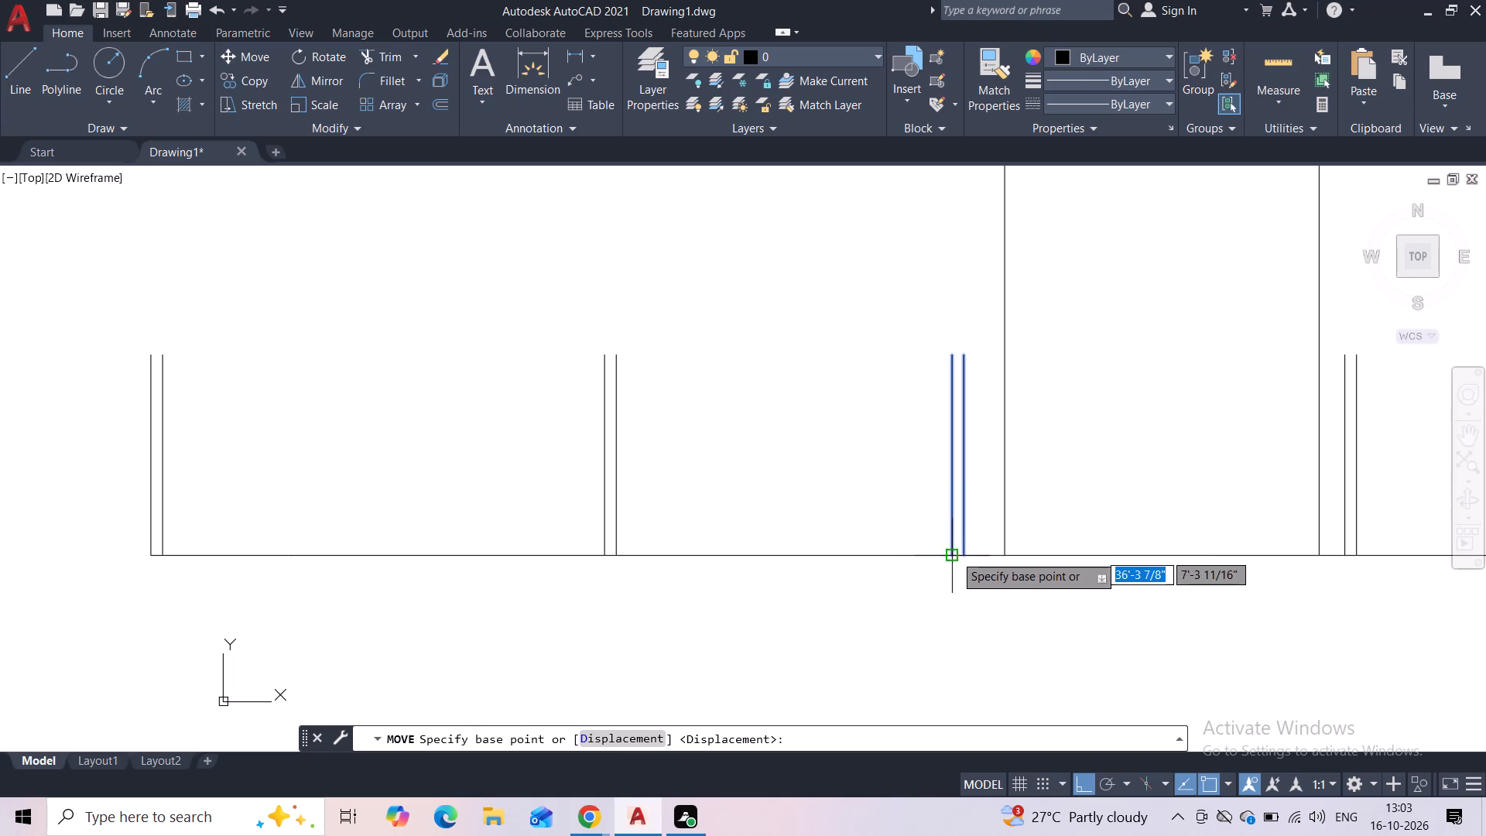
pyautogui.click(954, 554)
pyautogui.click(890, 557)
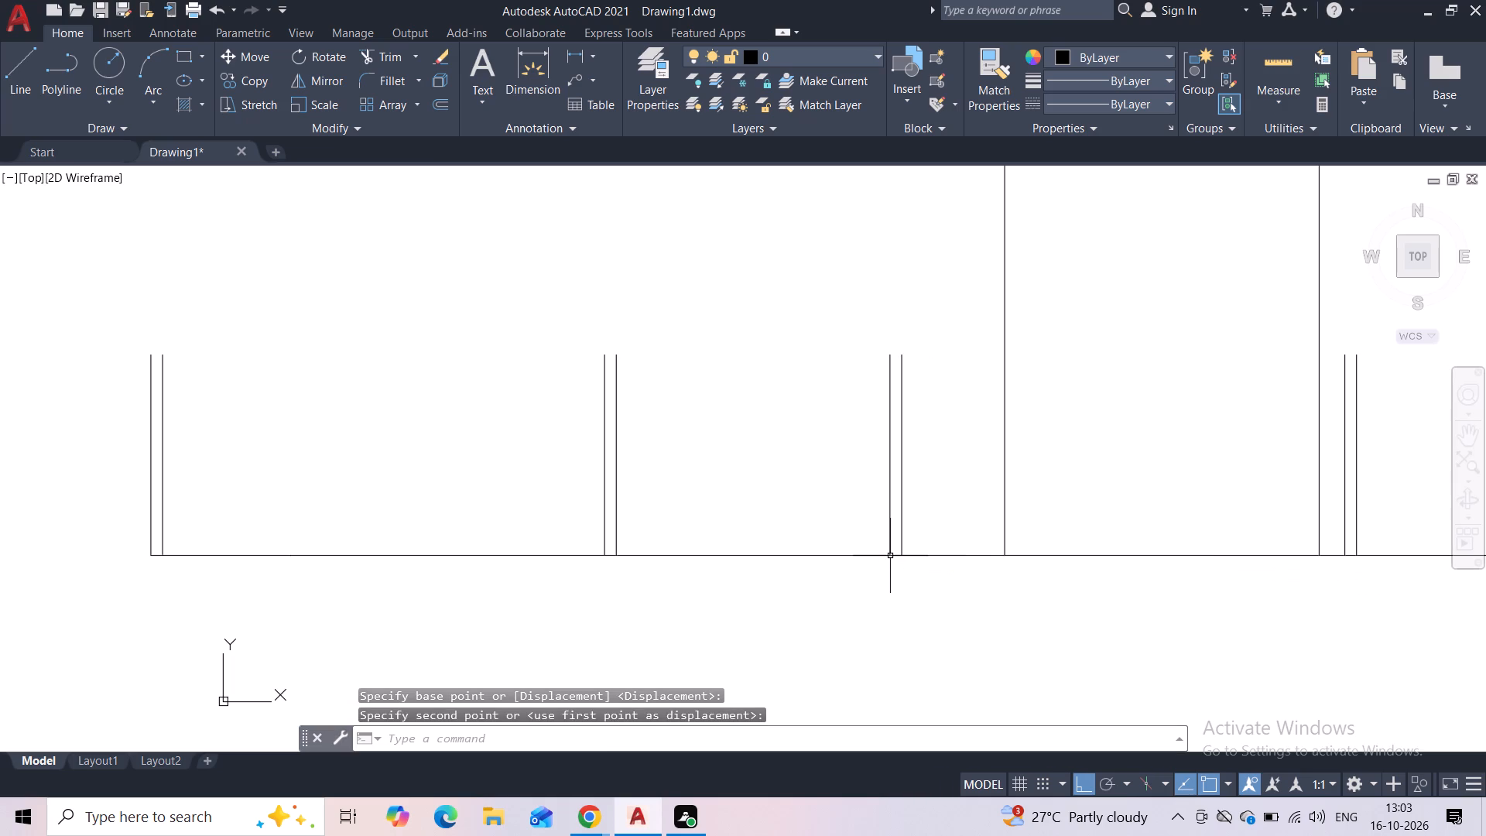
# Draw a horizontal line across the tops of the three left pairs, from the leftmost pair to the first tall vertical line.
pyautogui.click(1, 74)
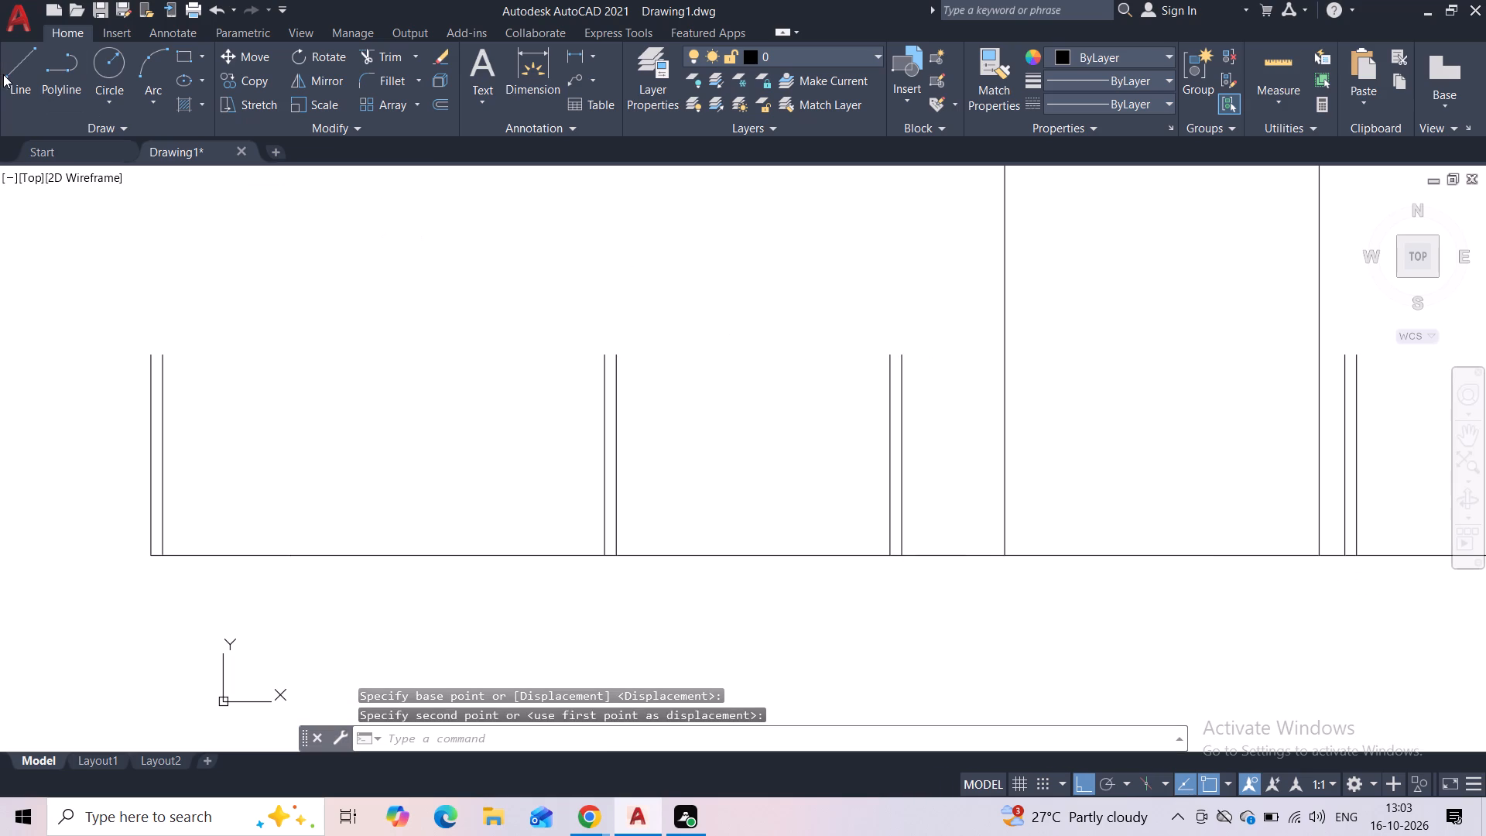
pyautogui.click(12, 74)
pyautogui.click(152, 355)
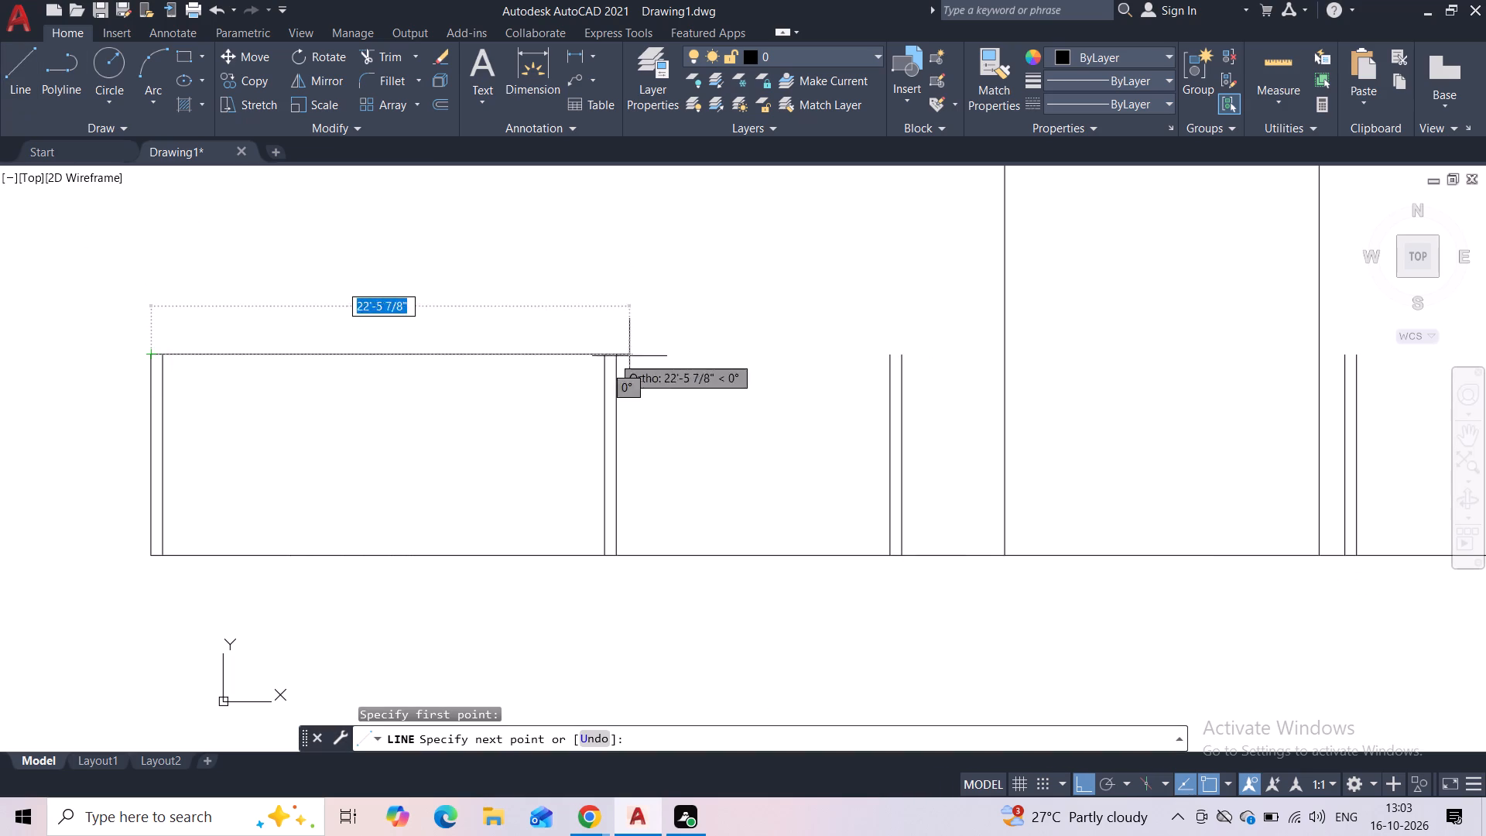
pyautogui.click(999, 353)
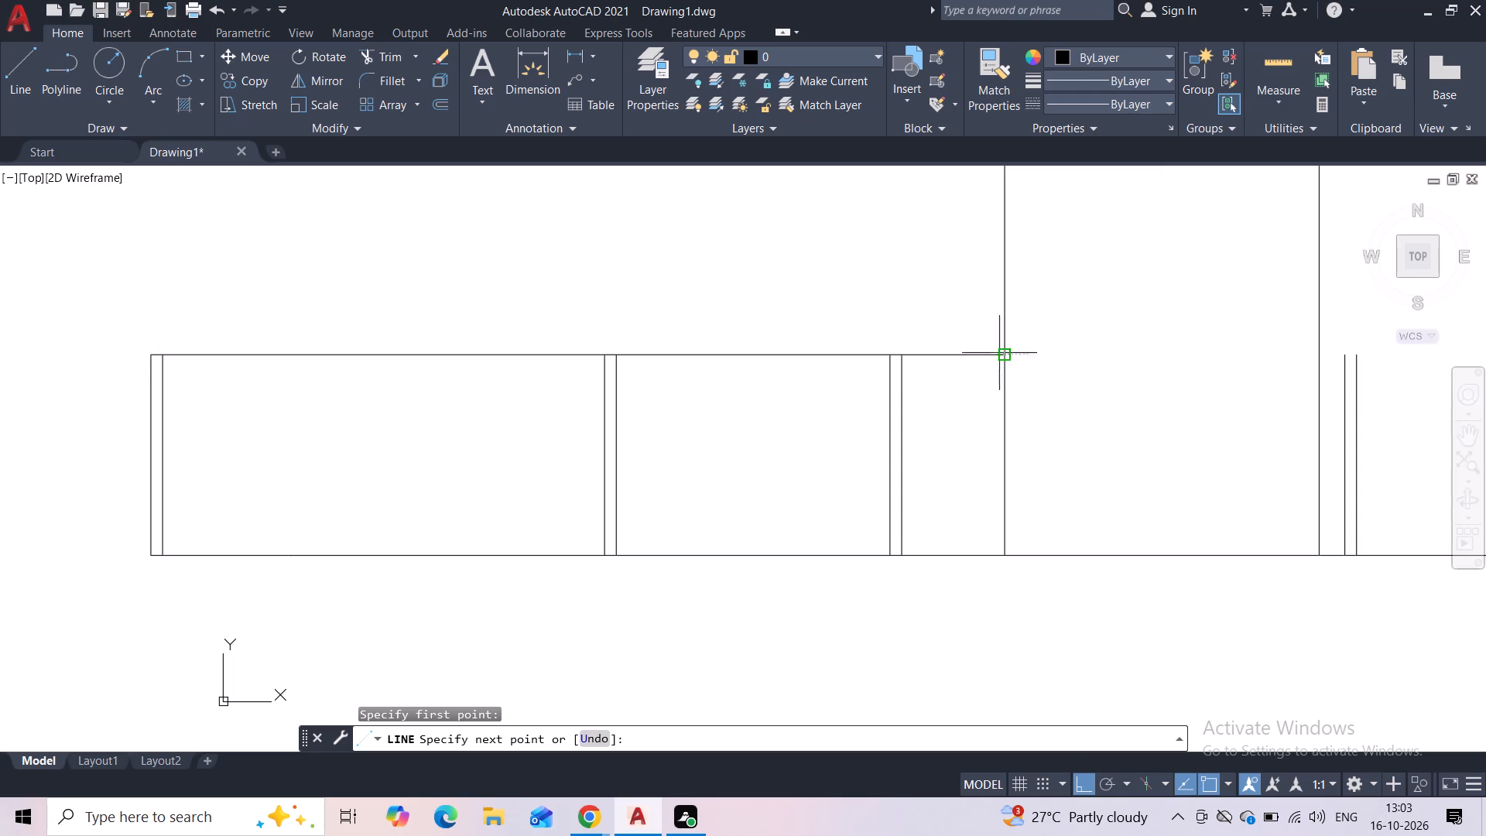
pyautogui.press('Escape')
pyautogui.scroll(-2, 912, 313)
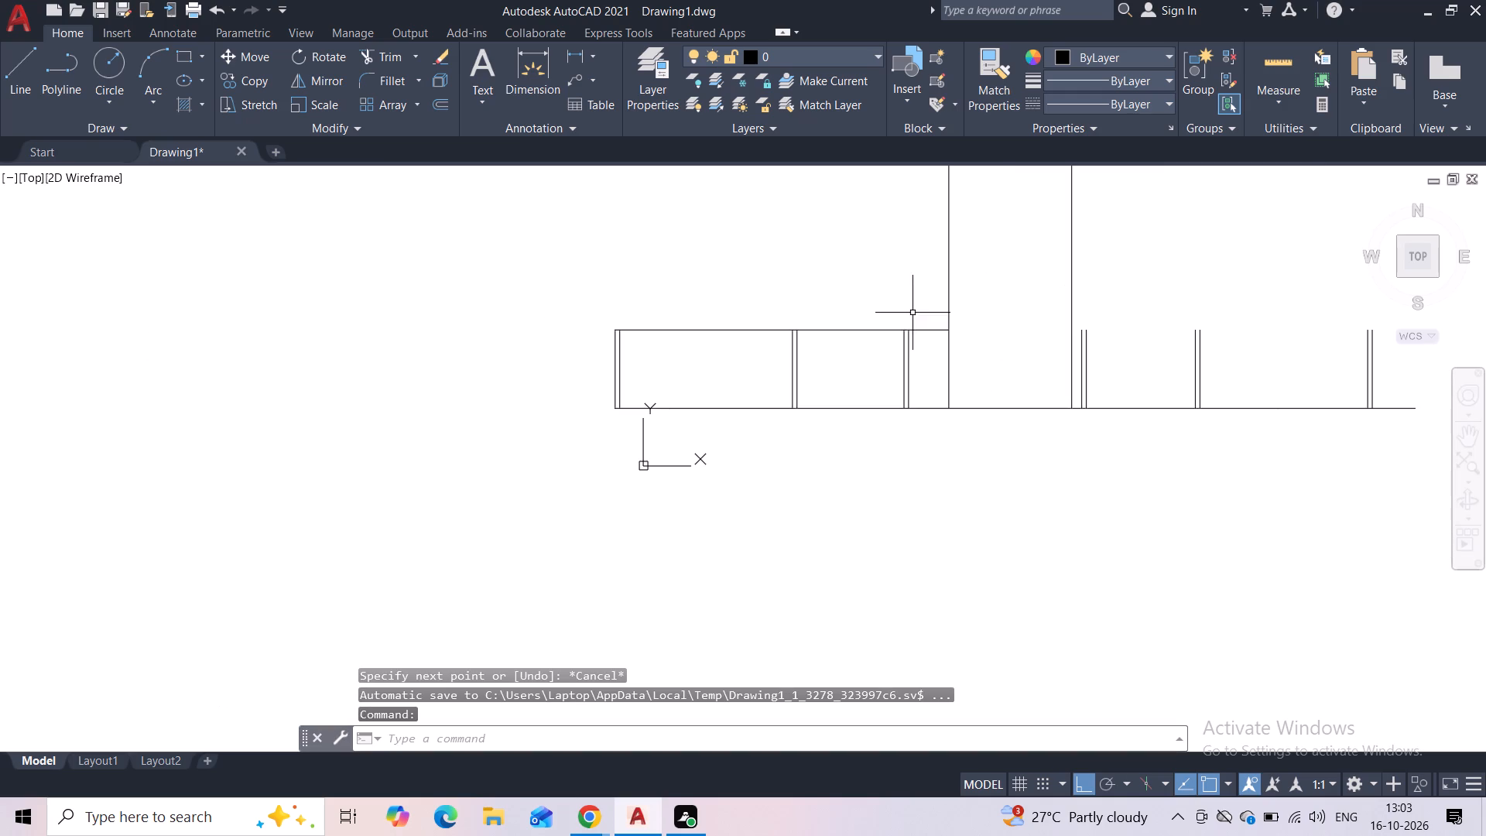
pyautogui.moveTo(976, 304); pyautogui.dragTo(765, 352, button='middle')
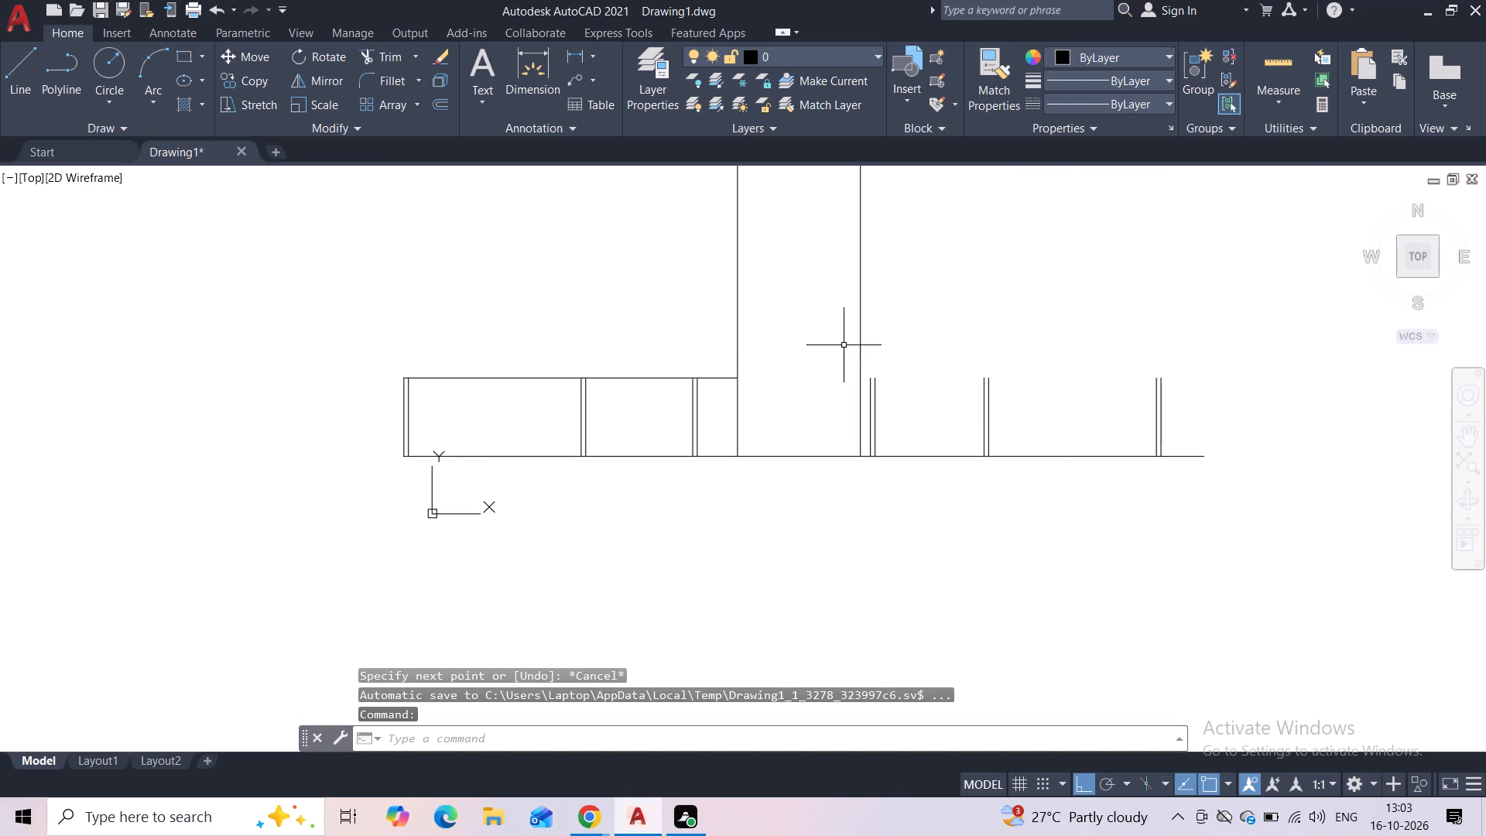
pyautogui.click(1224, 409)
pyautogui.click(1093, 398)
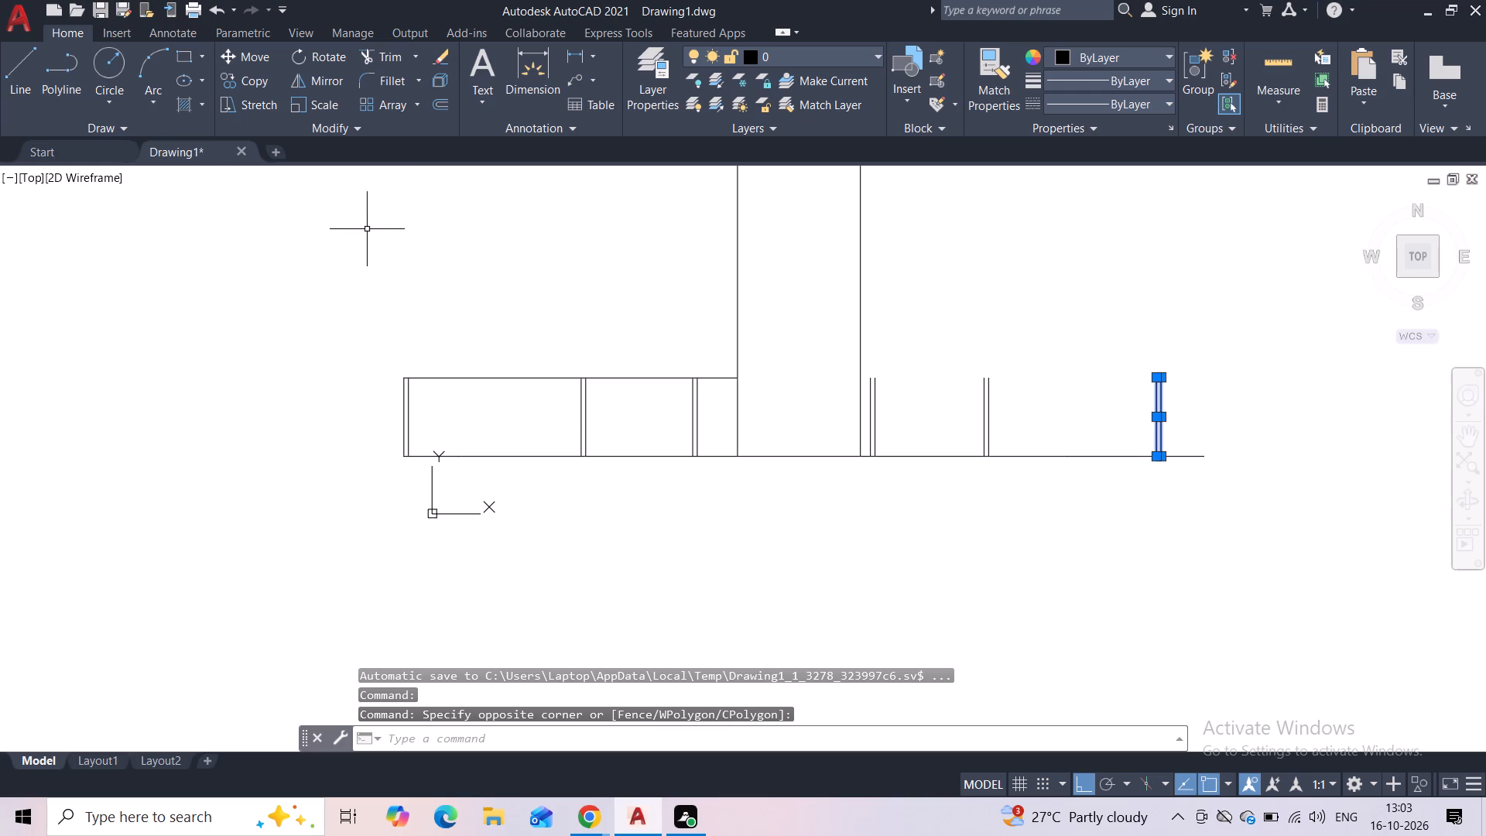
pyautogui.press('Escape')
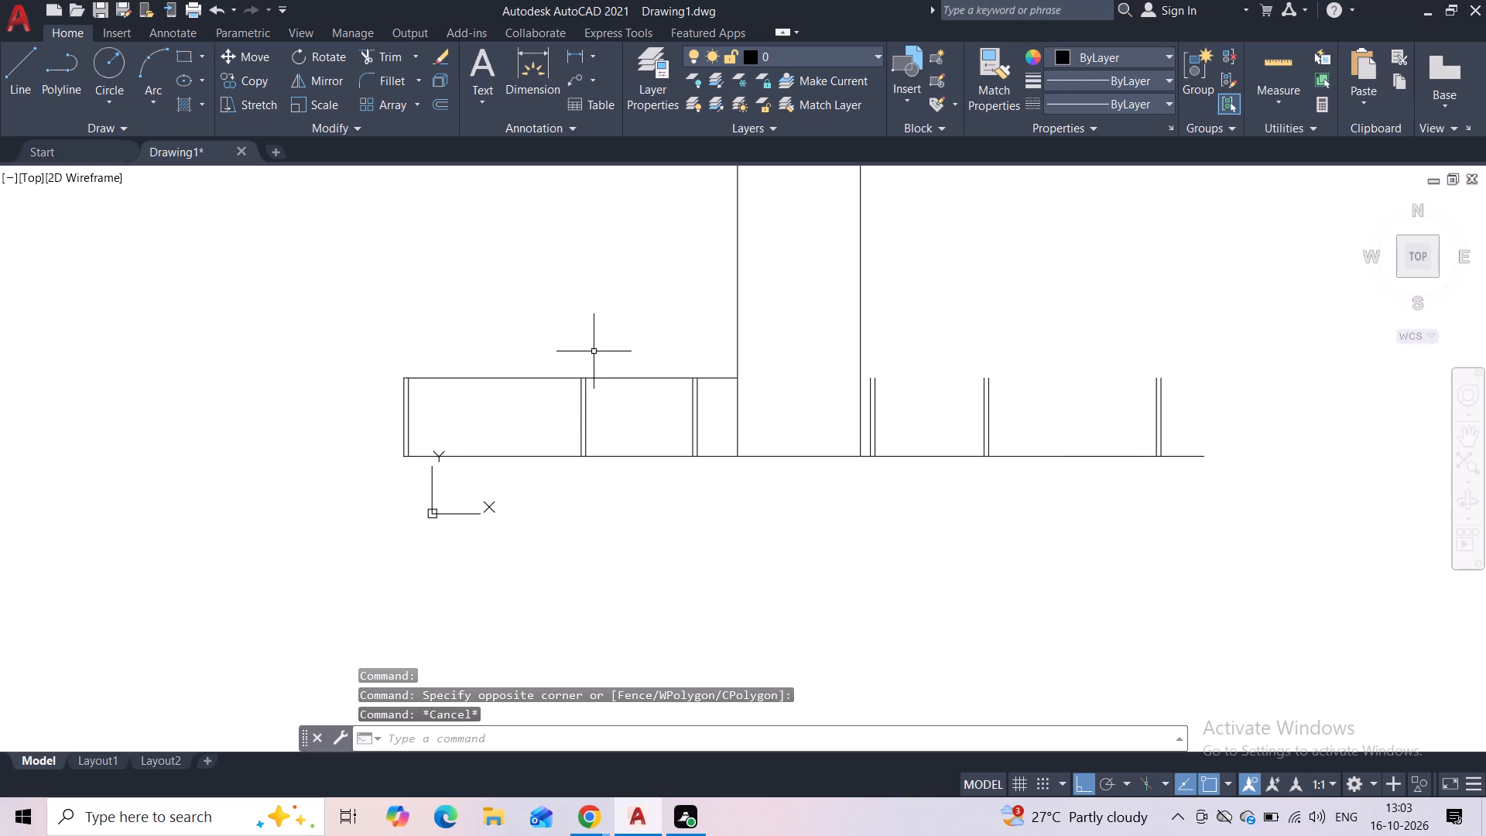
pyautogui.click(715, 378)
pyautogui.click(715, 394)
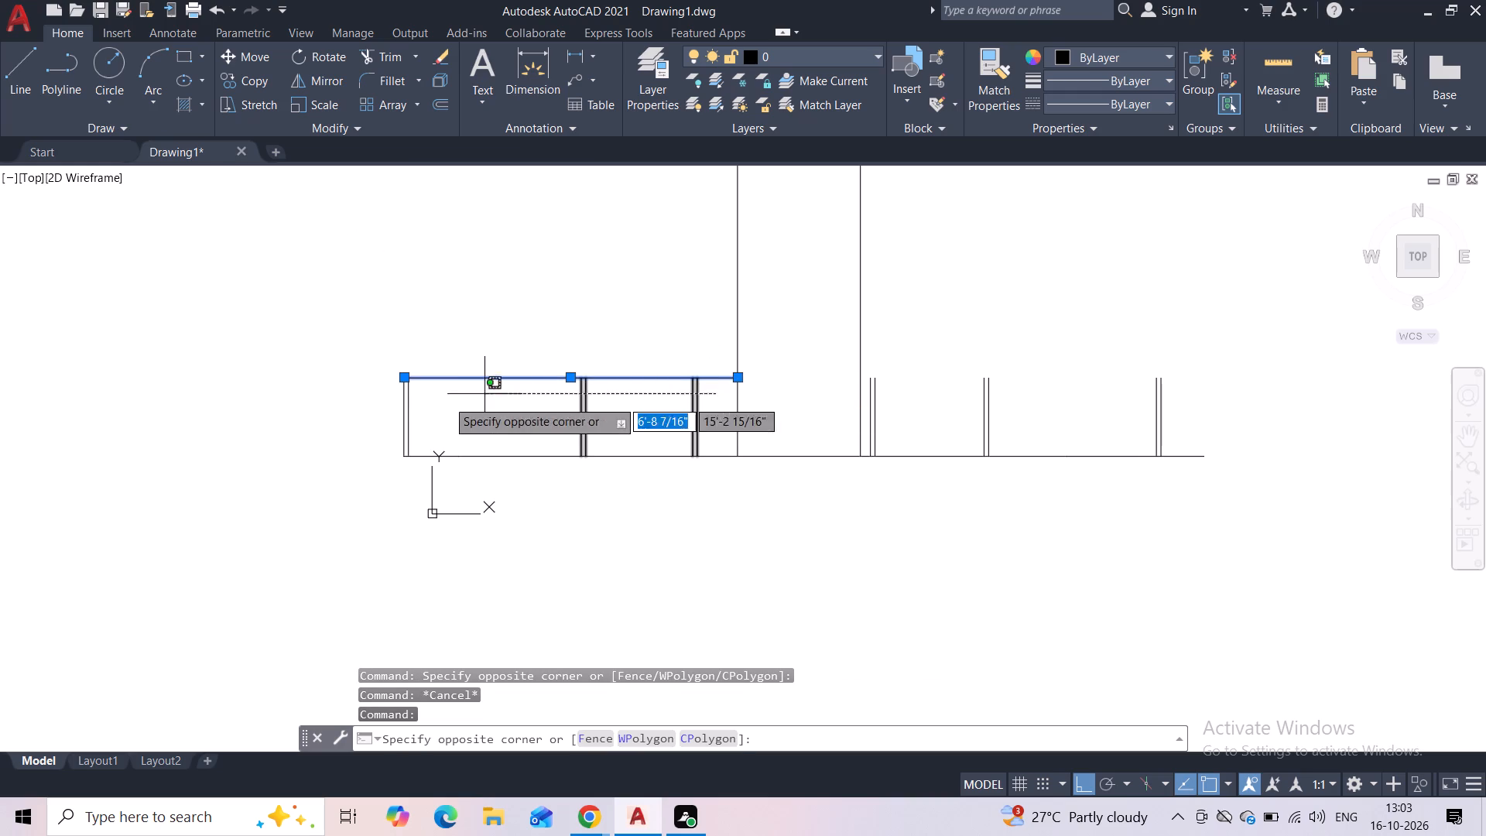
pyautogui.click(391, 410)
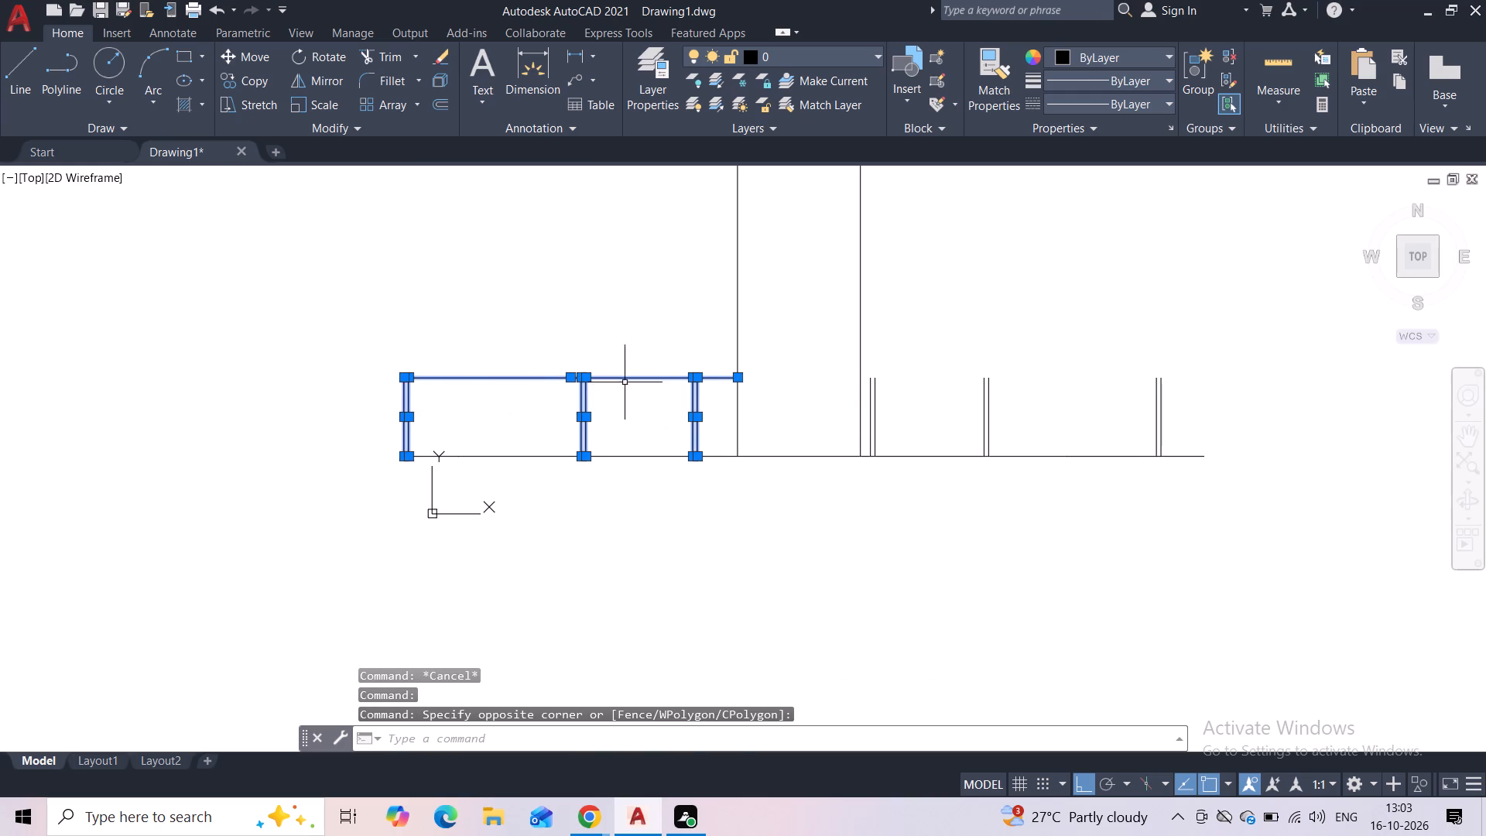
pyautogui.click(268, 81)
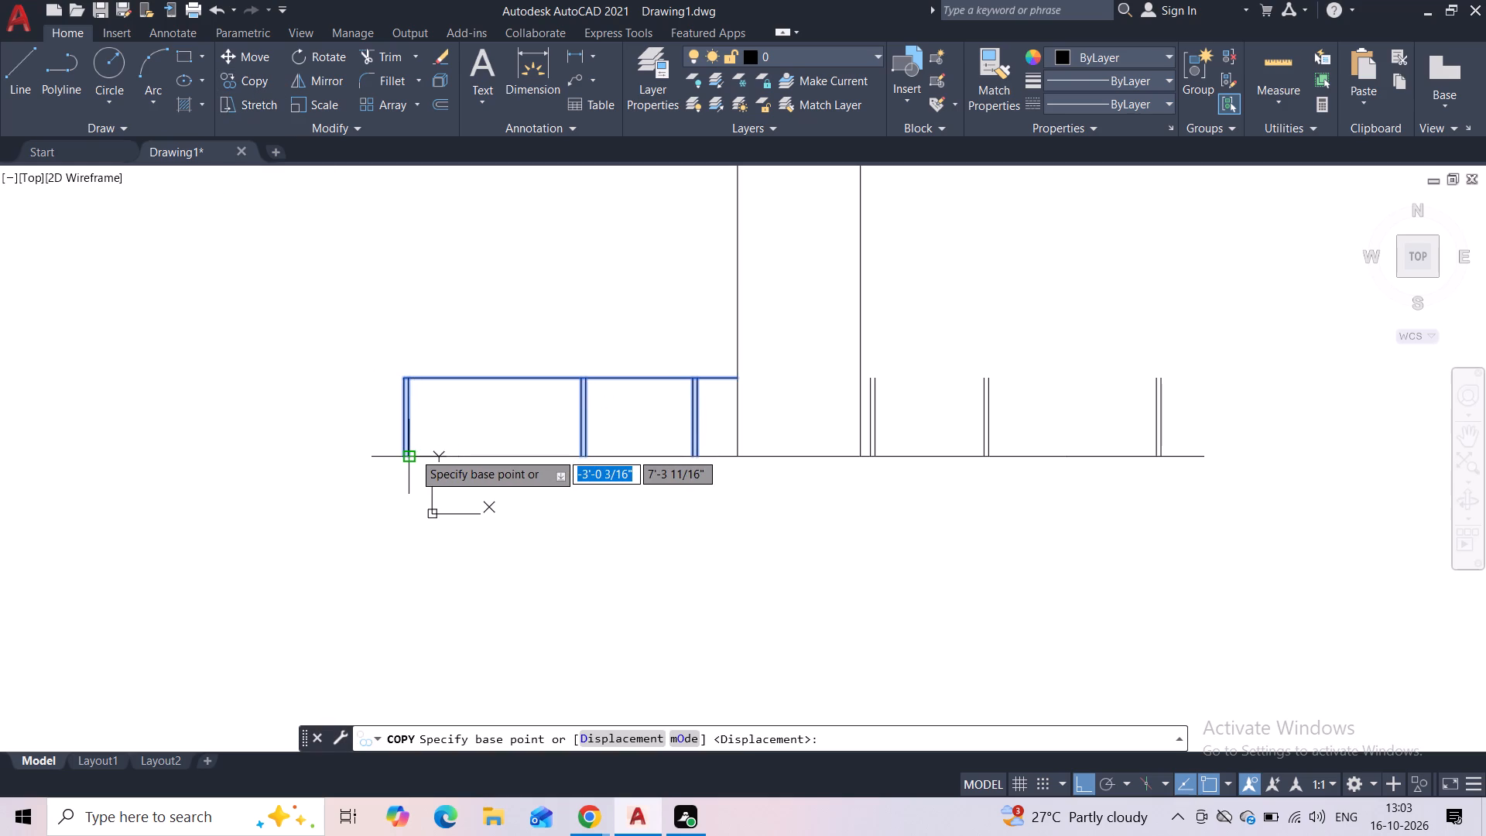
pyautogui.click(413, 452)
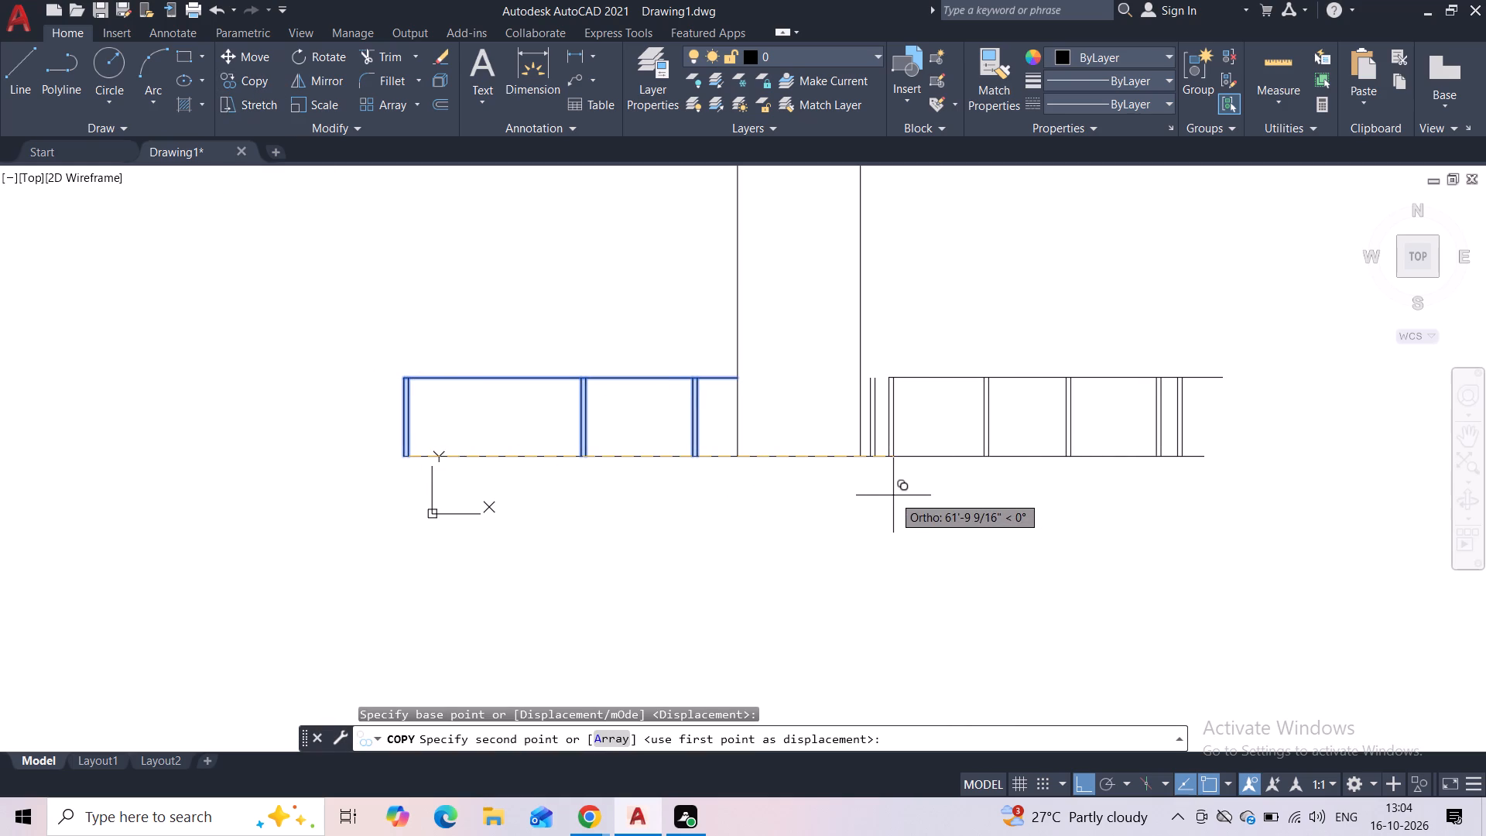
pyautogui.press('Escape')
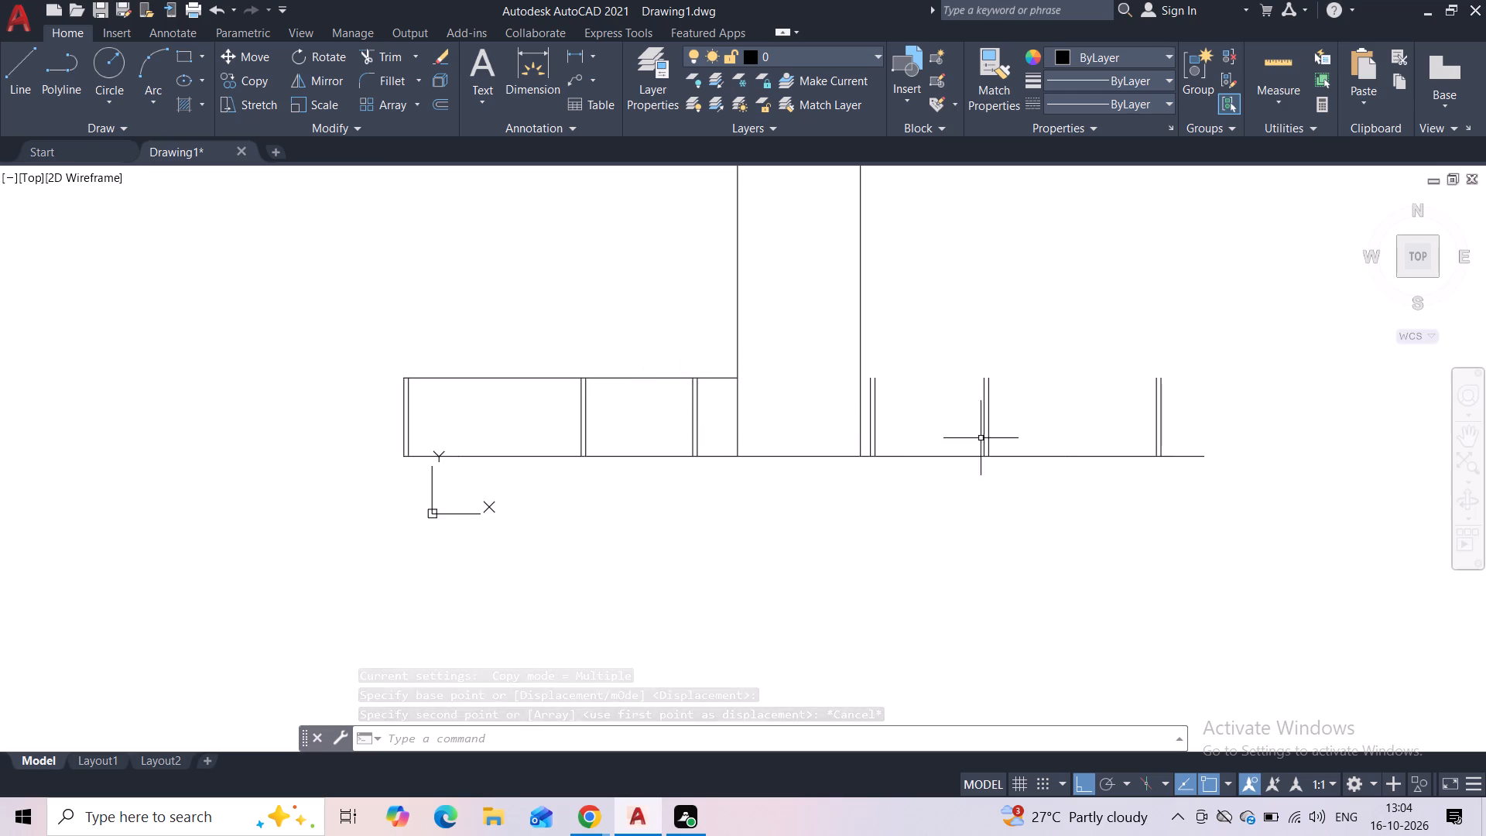
# Copy the three left vertical pairs with their top line straight down to a clear spot below the baseline.
pyautogui.click(706, 356)
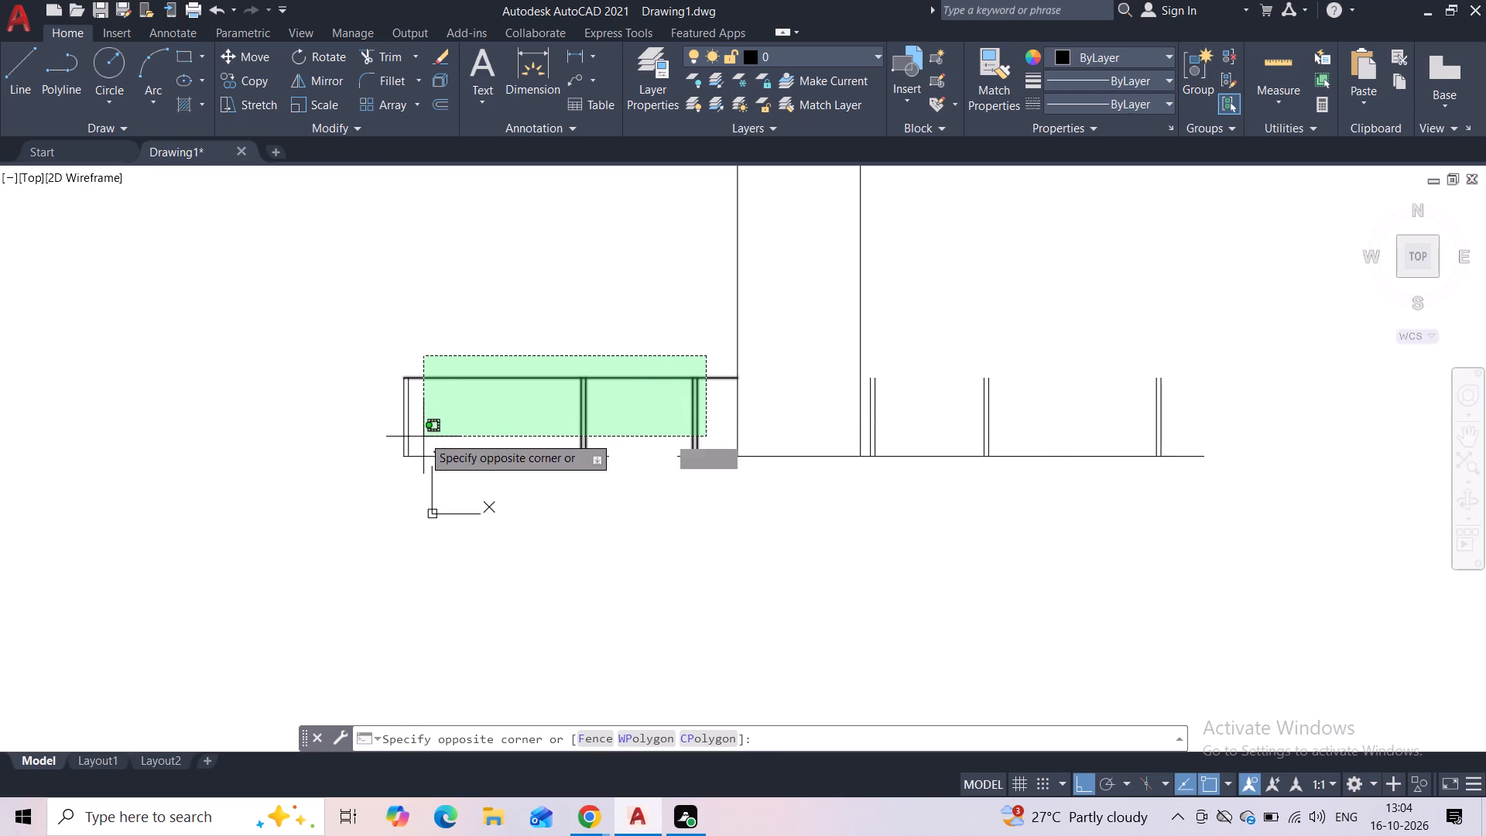
pyautogui.click(389, 419)
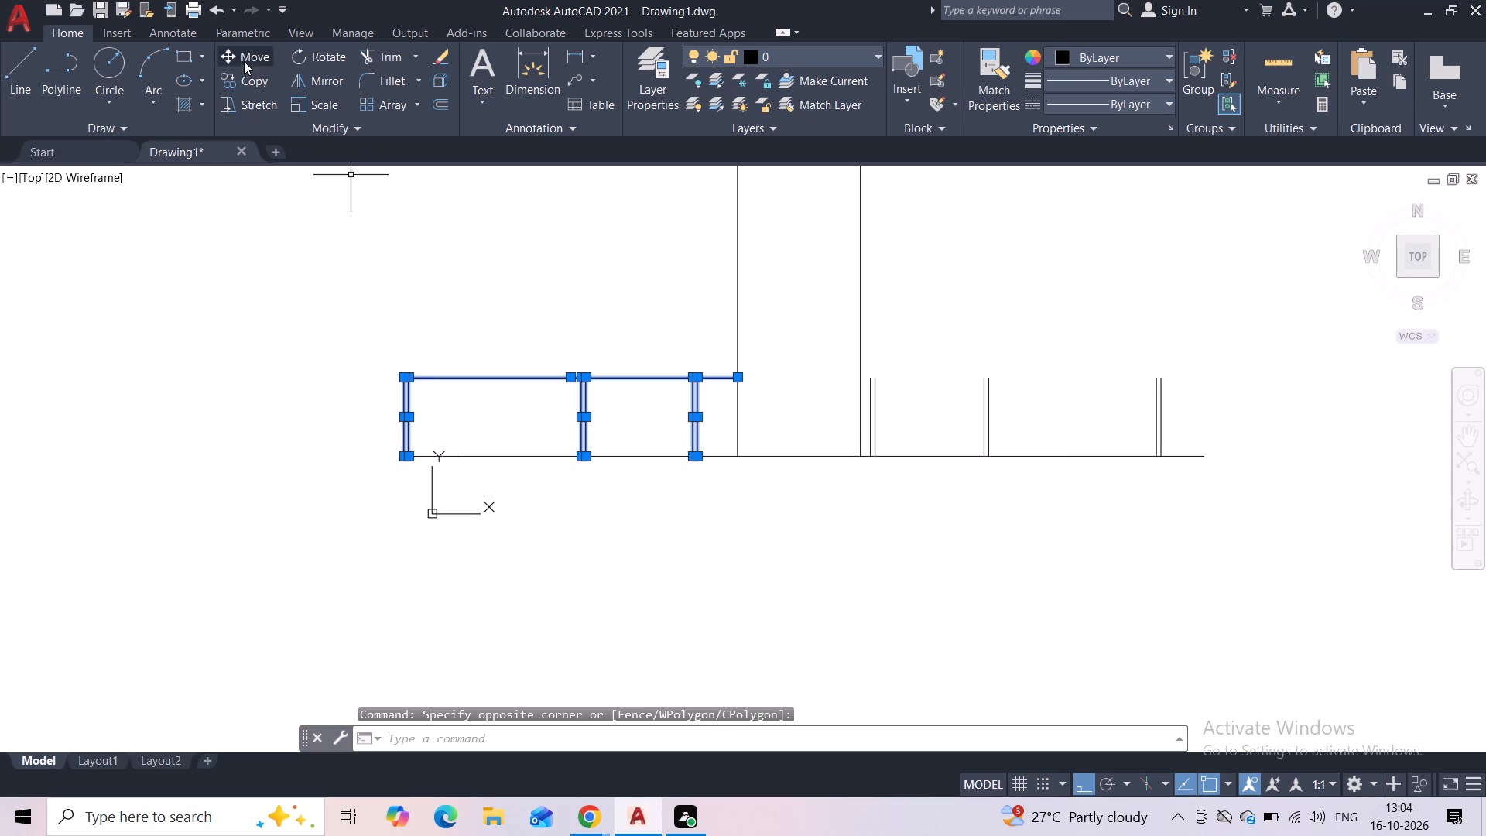
pyautogui.click(253, 78)
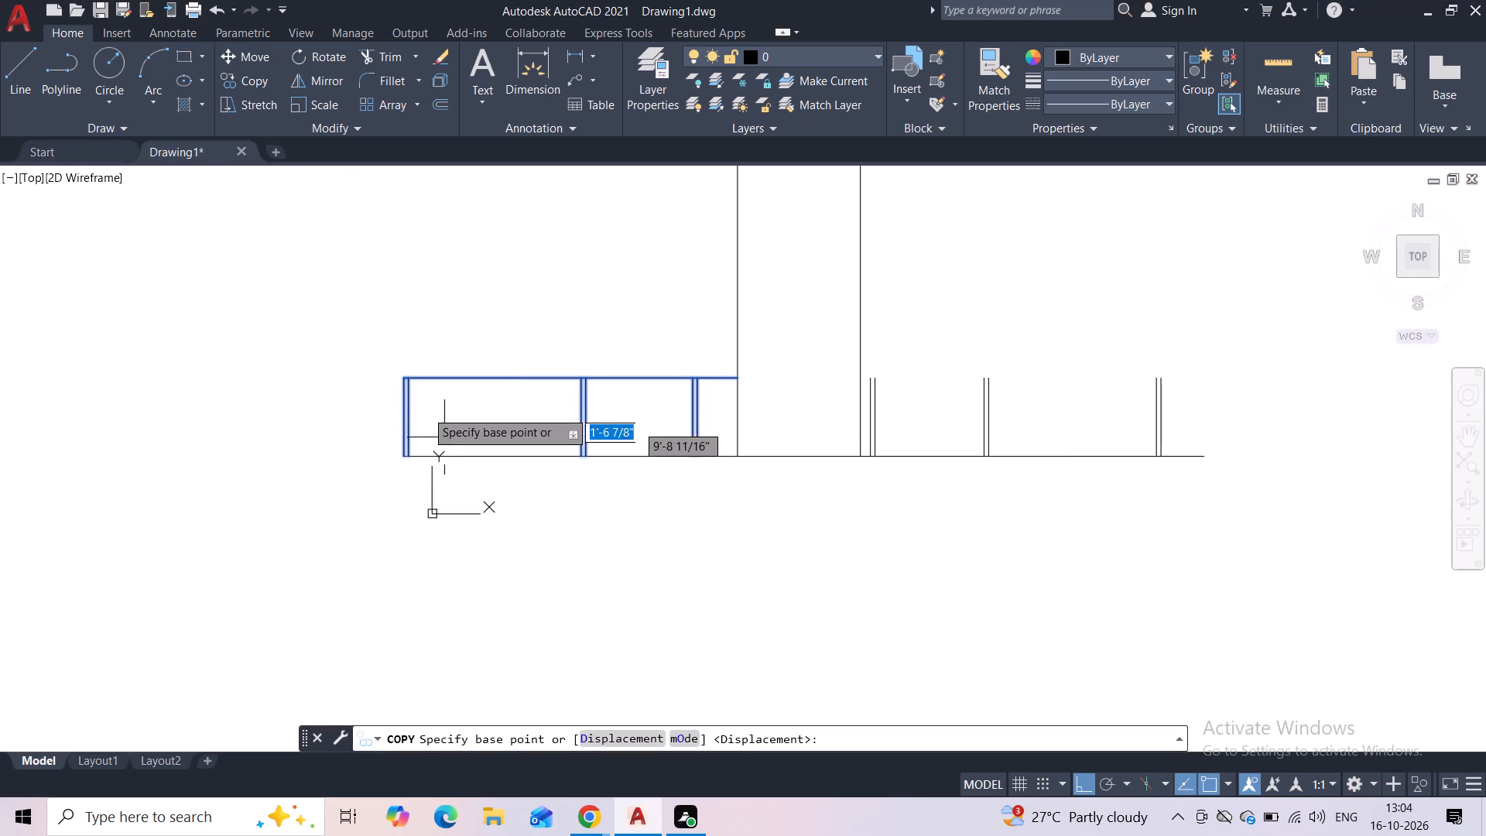
pyautogui.click(397, 380)
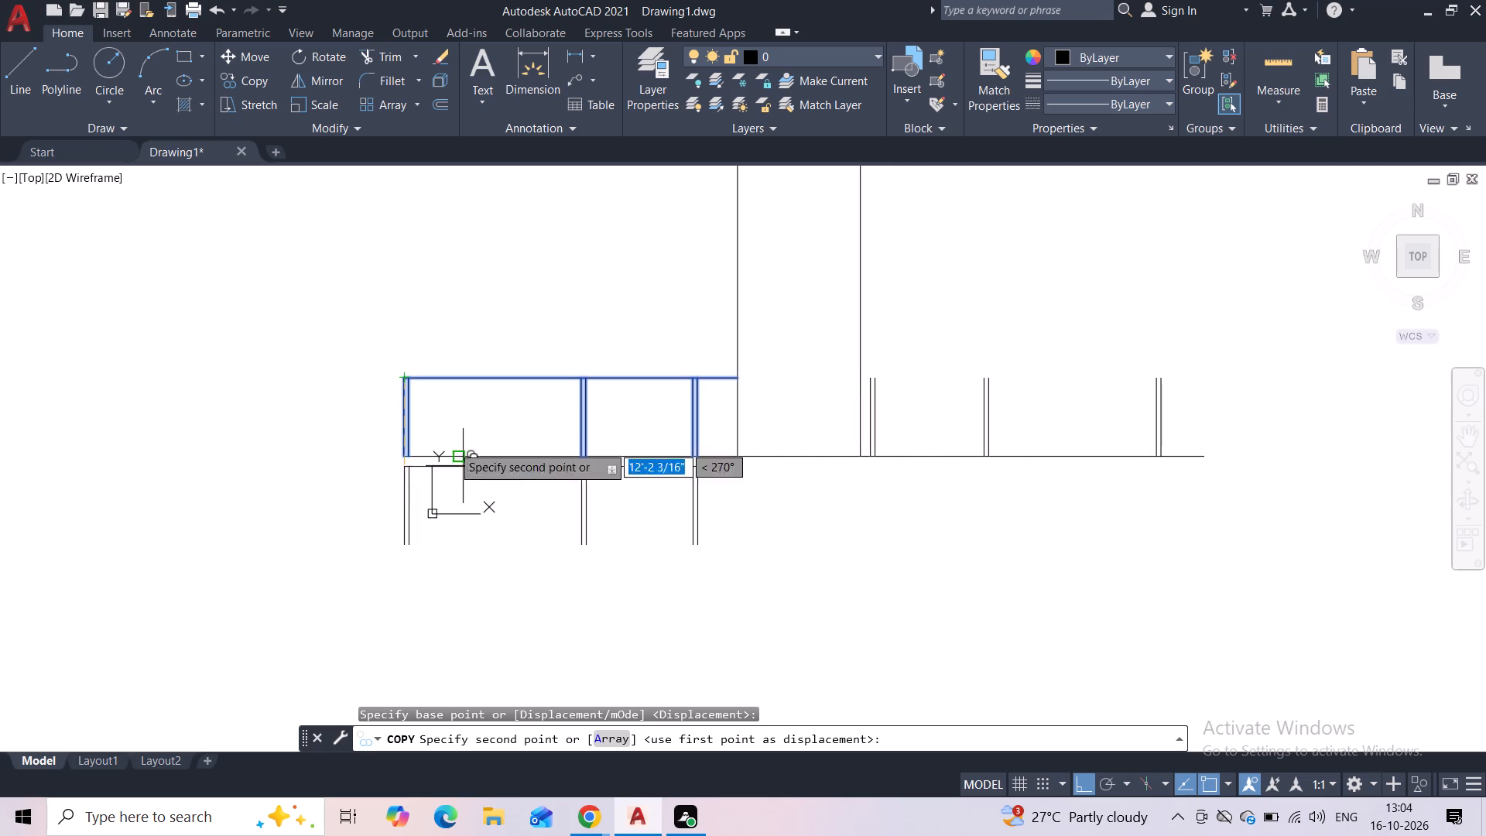
pyautogui.click(386, 543)
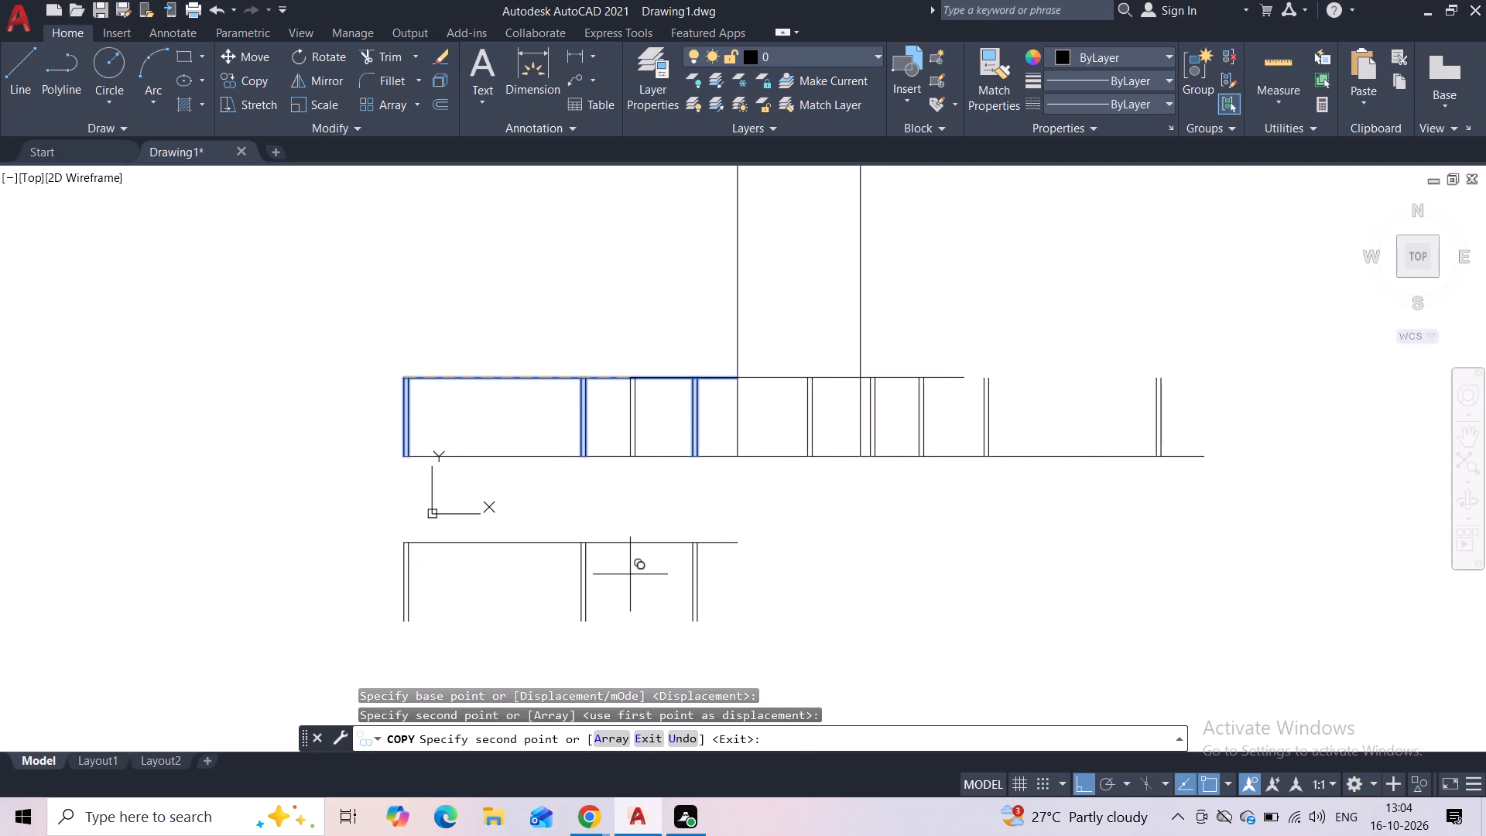
pyautogui.press('Escape')
# Rotate the copied pairs and their horizontal line 180° about the right end of that horizontal line.
pyautogui.click(704, 558)
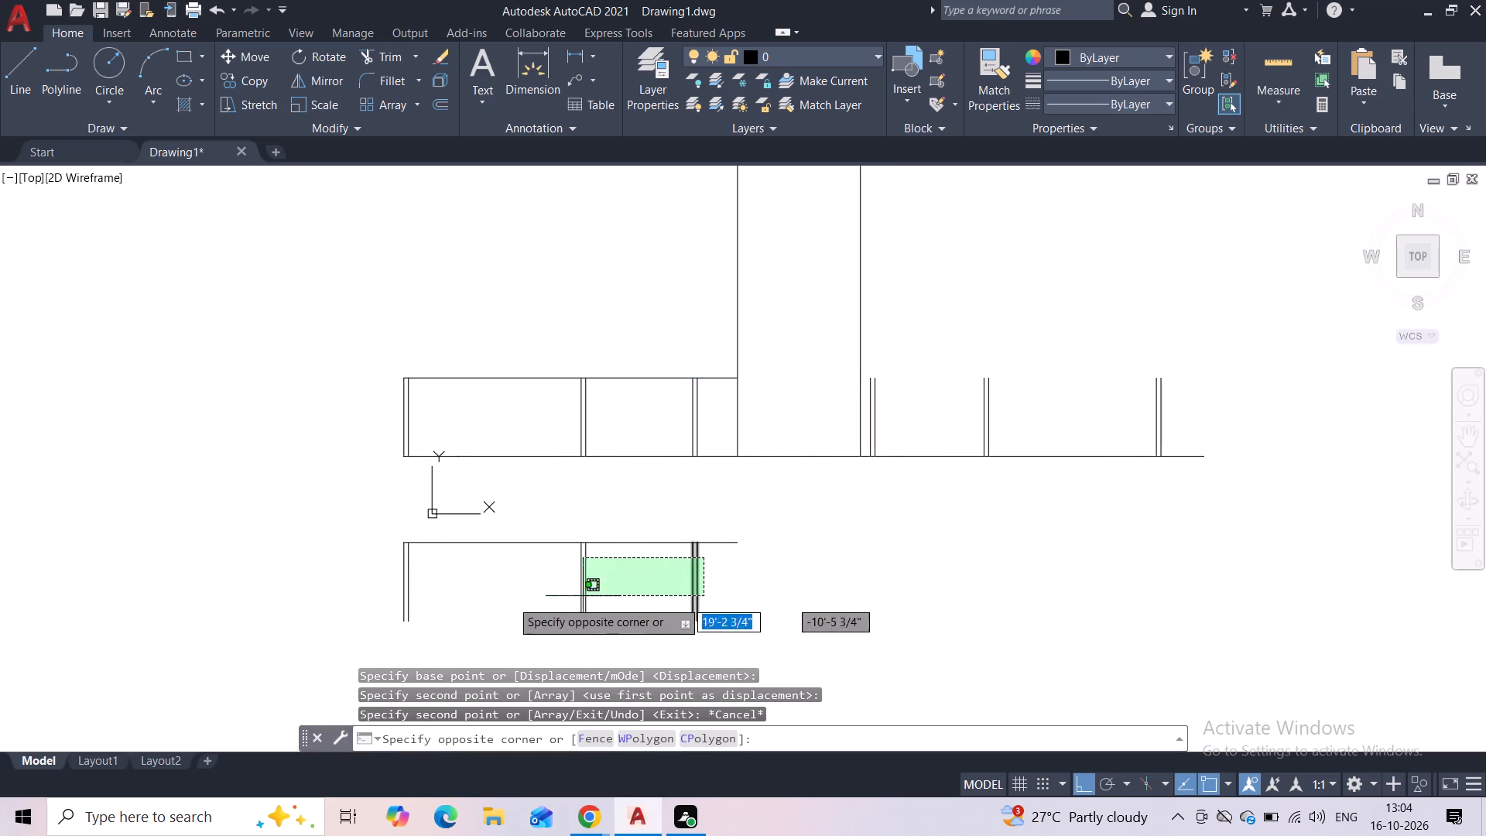
pyautogui.click(344, 599)
pyautogui.click(731, 518)
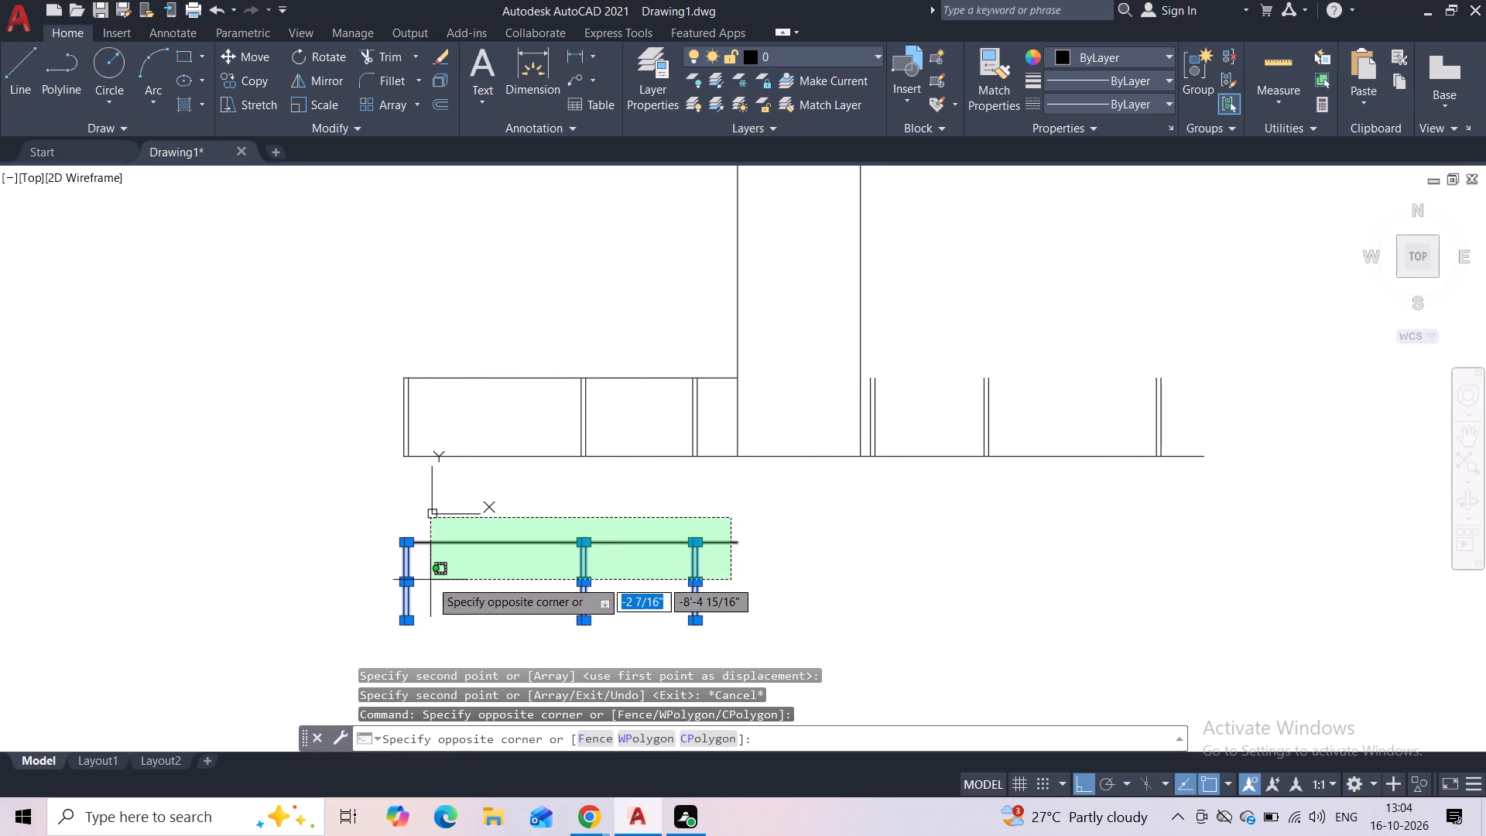
pyautogui.click(430, 580)
pyautogui.click(318, 63)
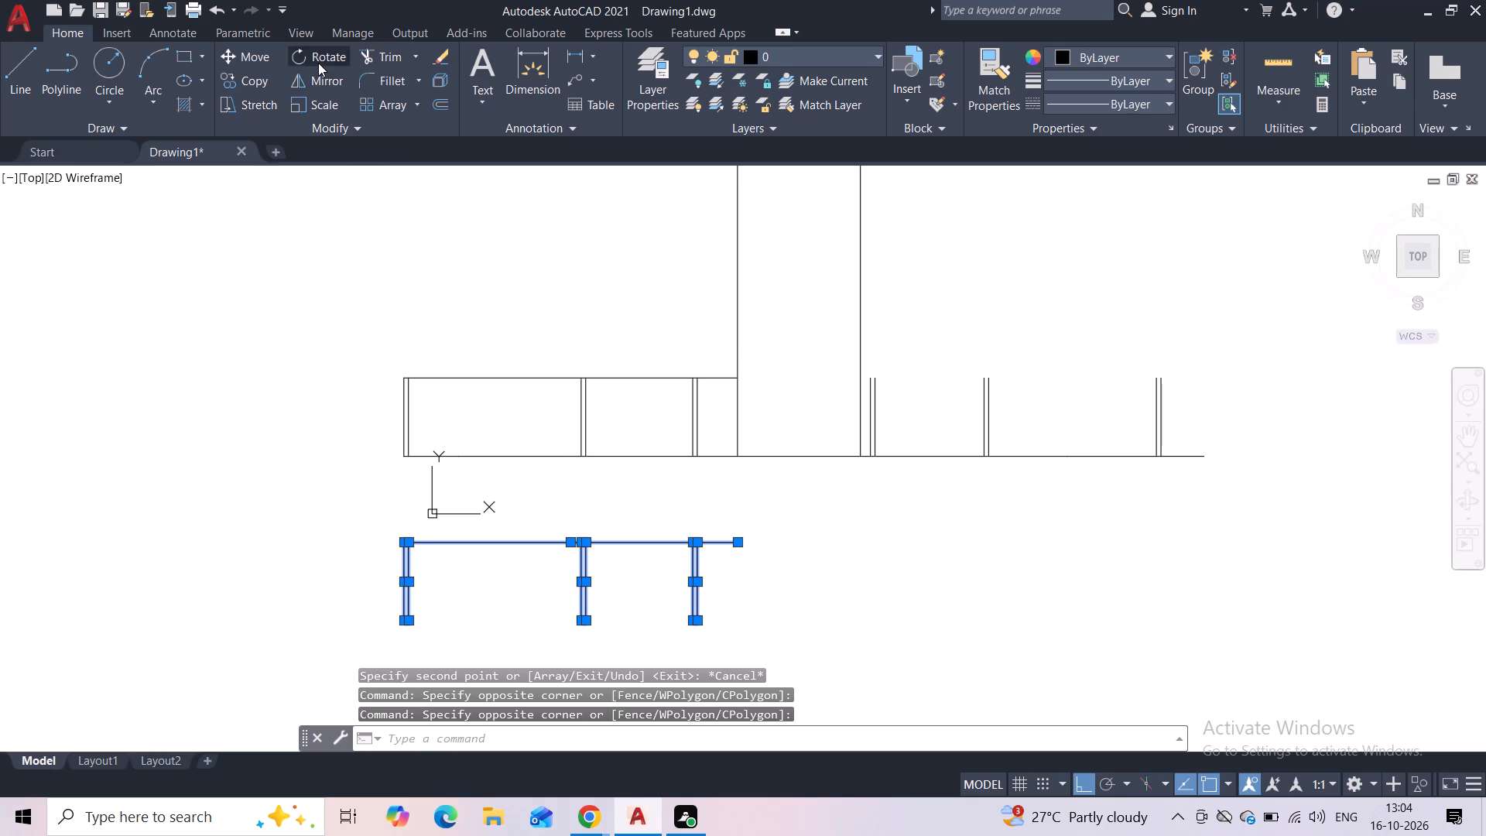
pyautogui.click(738, 545)
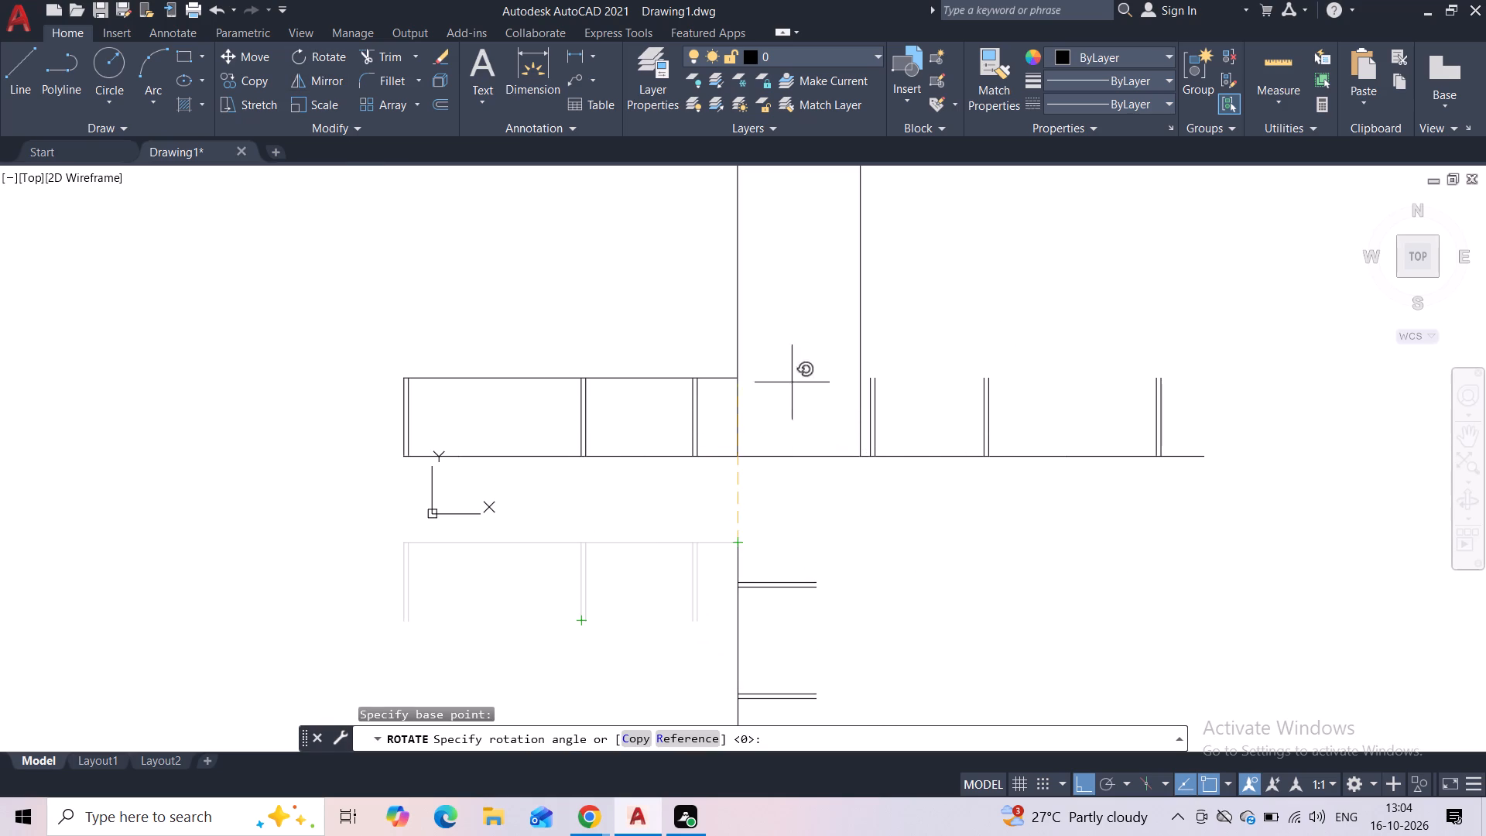
pyautogui.click(606, 612)
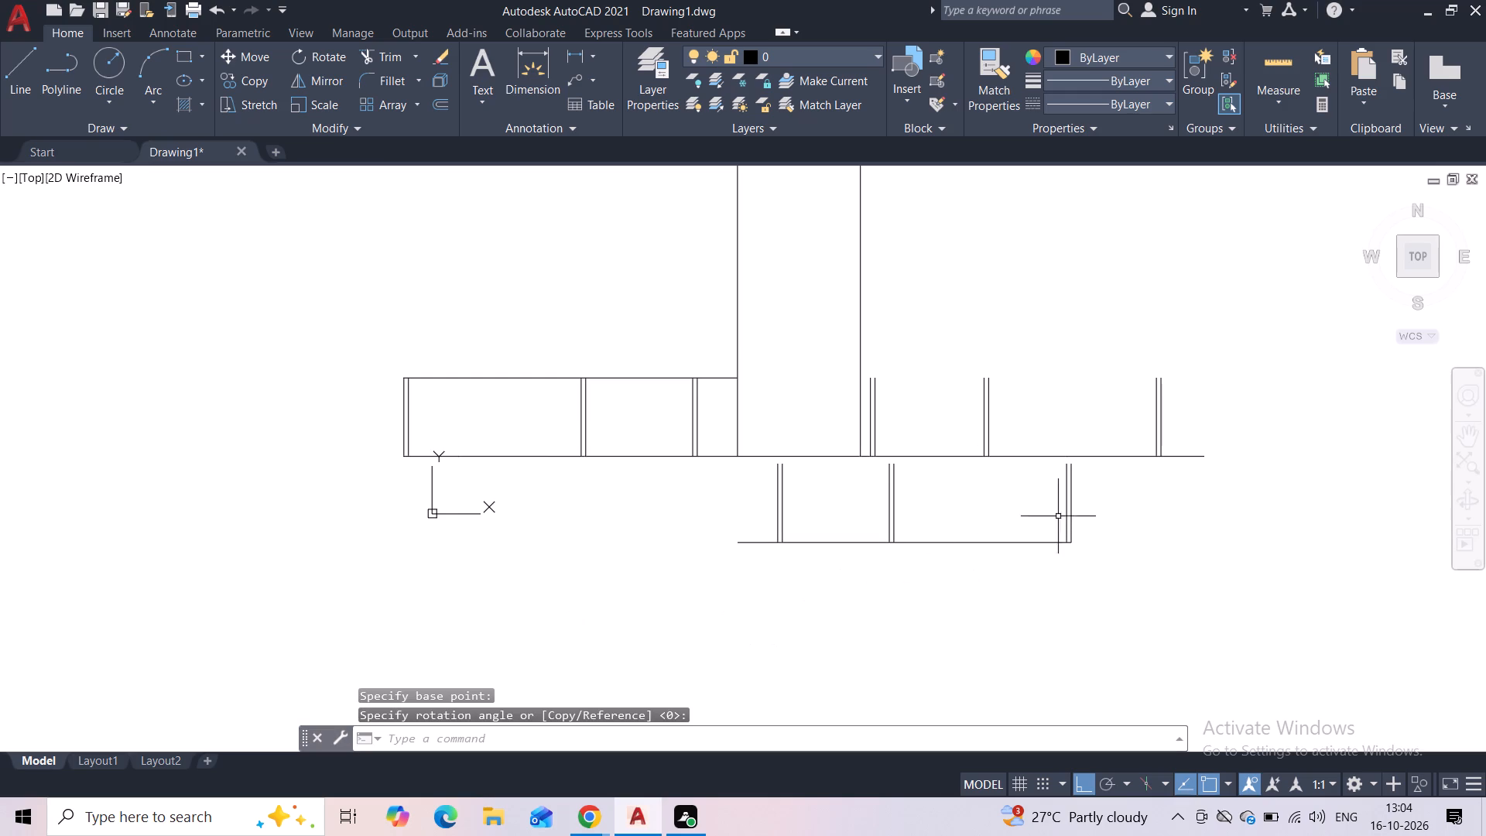
# Delete the three vertical pairs standing on the baseline to the right of the second tall line.
pyautogui.click(1172, 381)
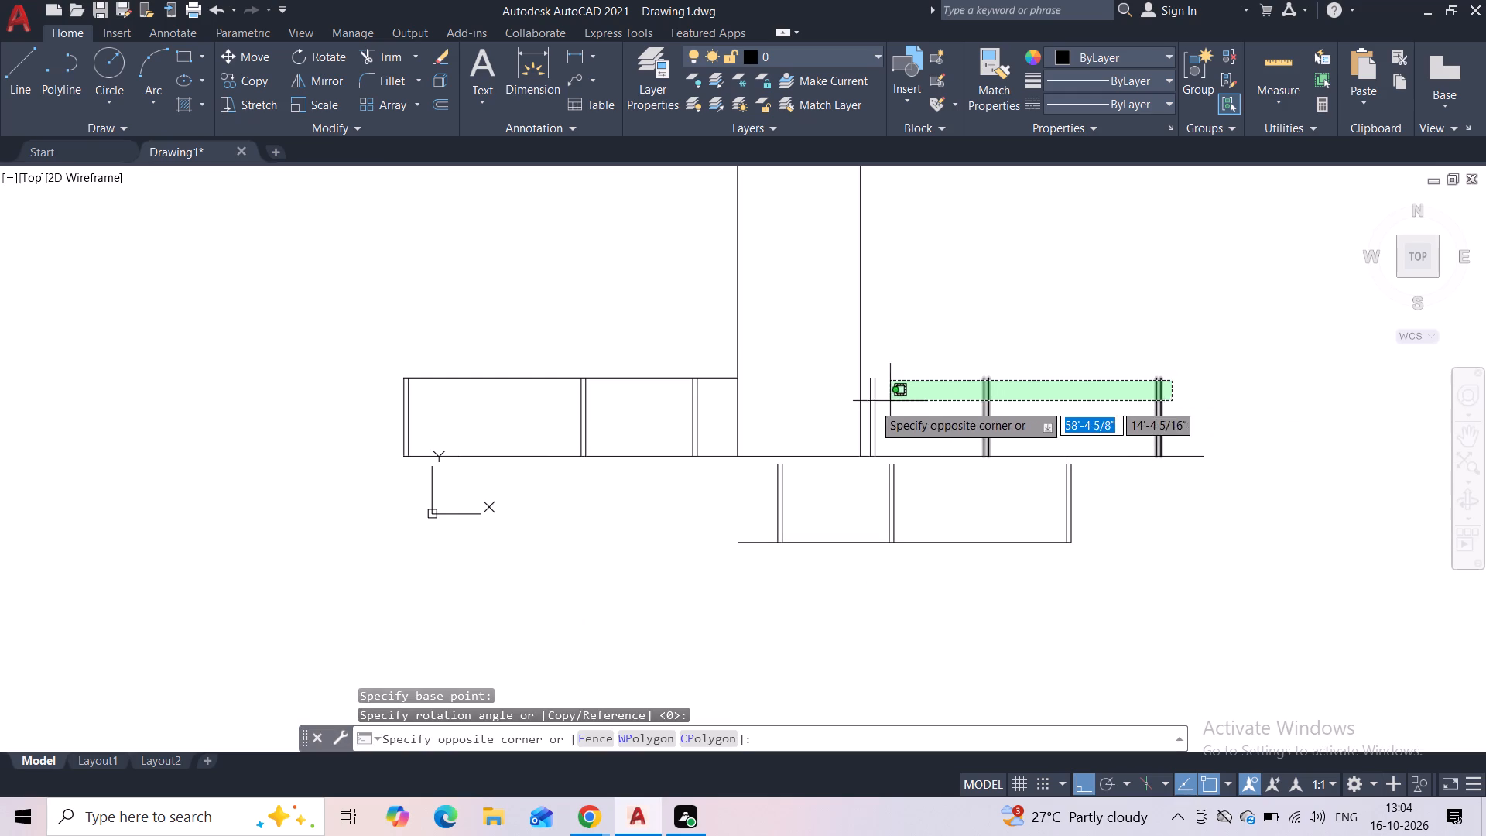
pyautogui.click(861, 407)
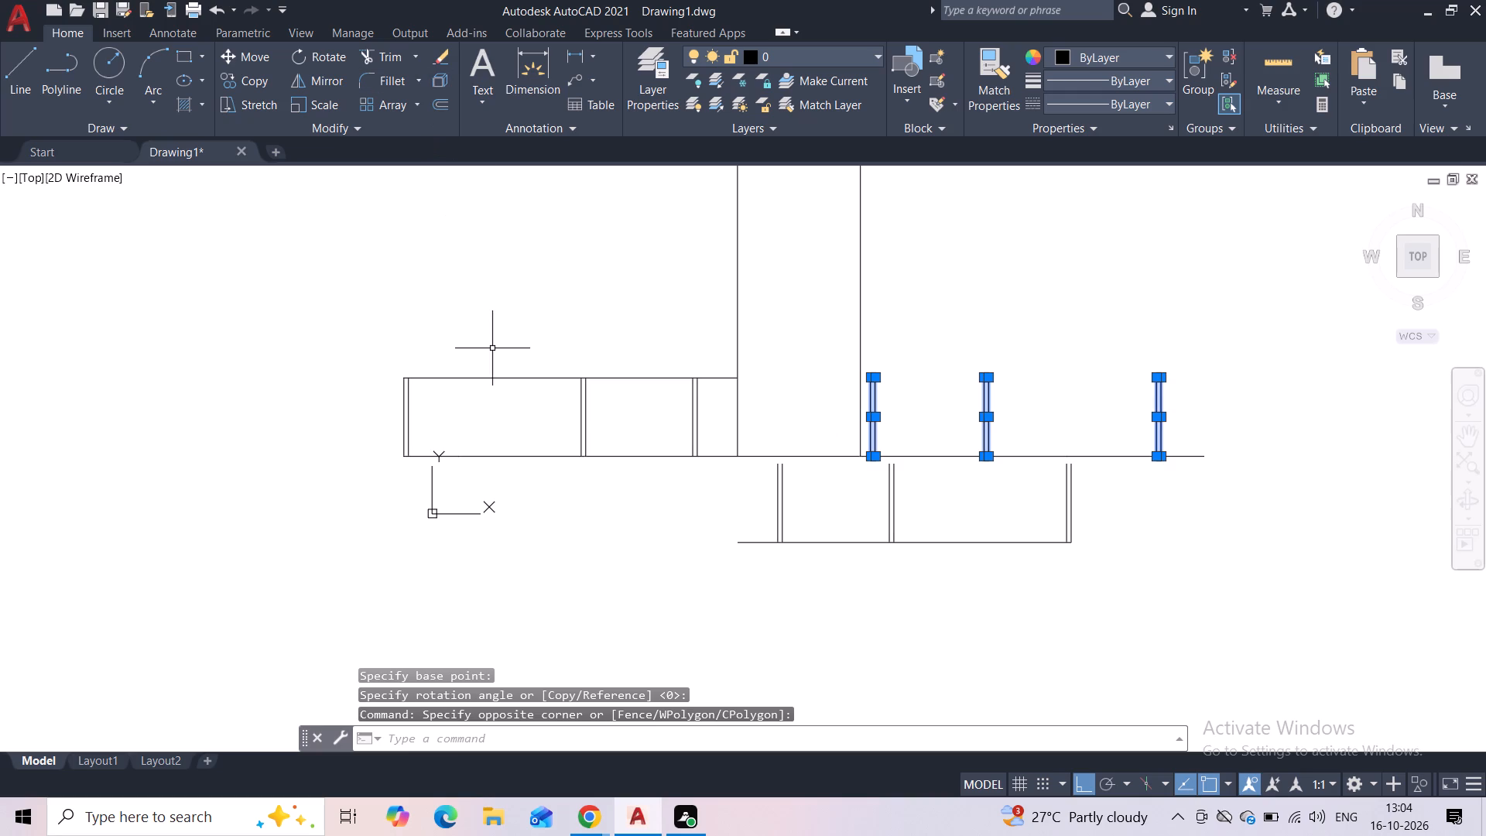
pyautogui.press('Delete')
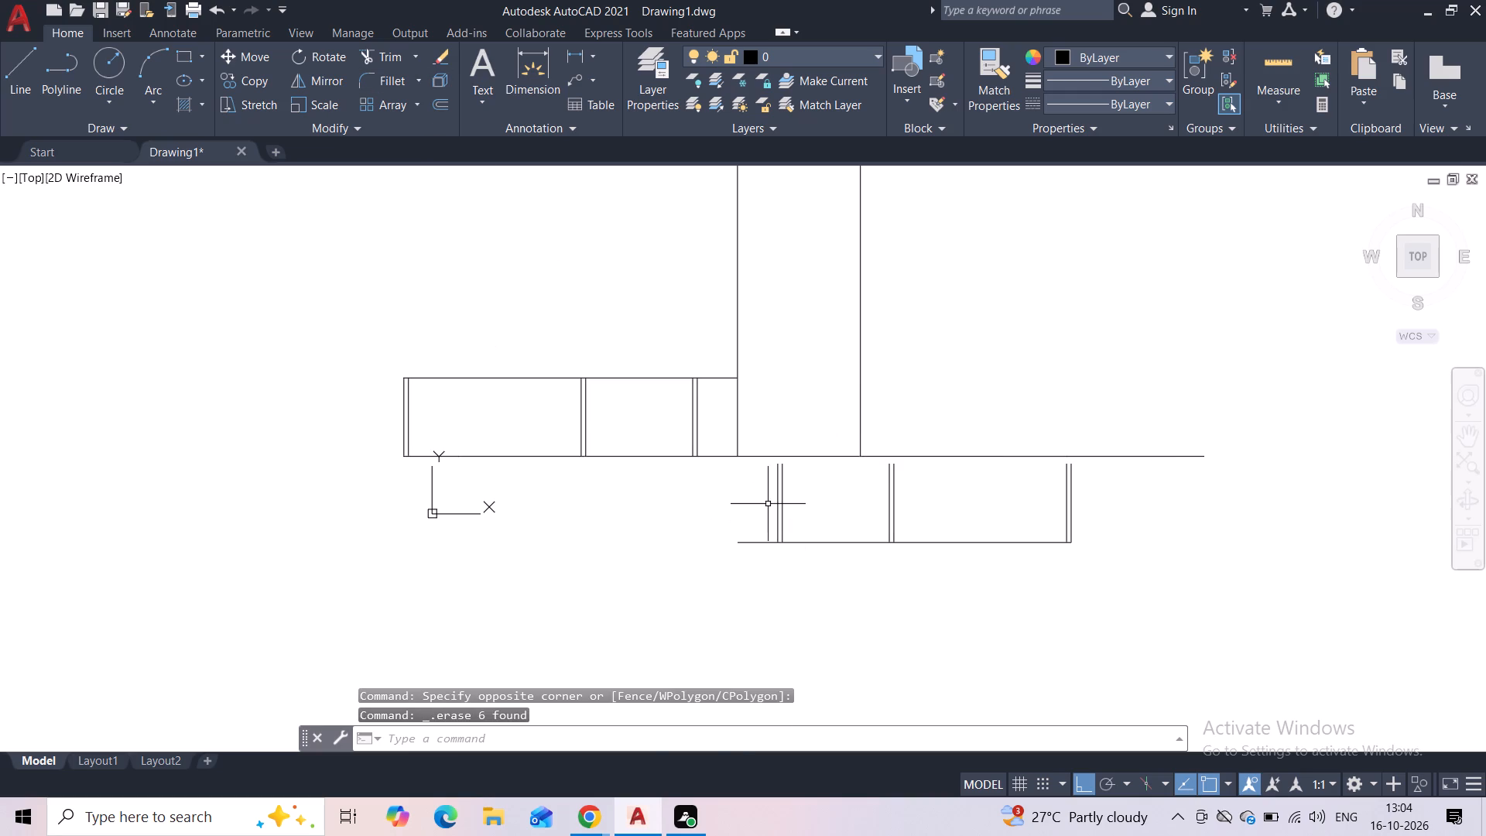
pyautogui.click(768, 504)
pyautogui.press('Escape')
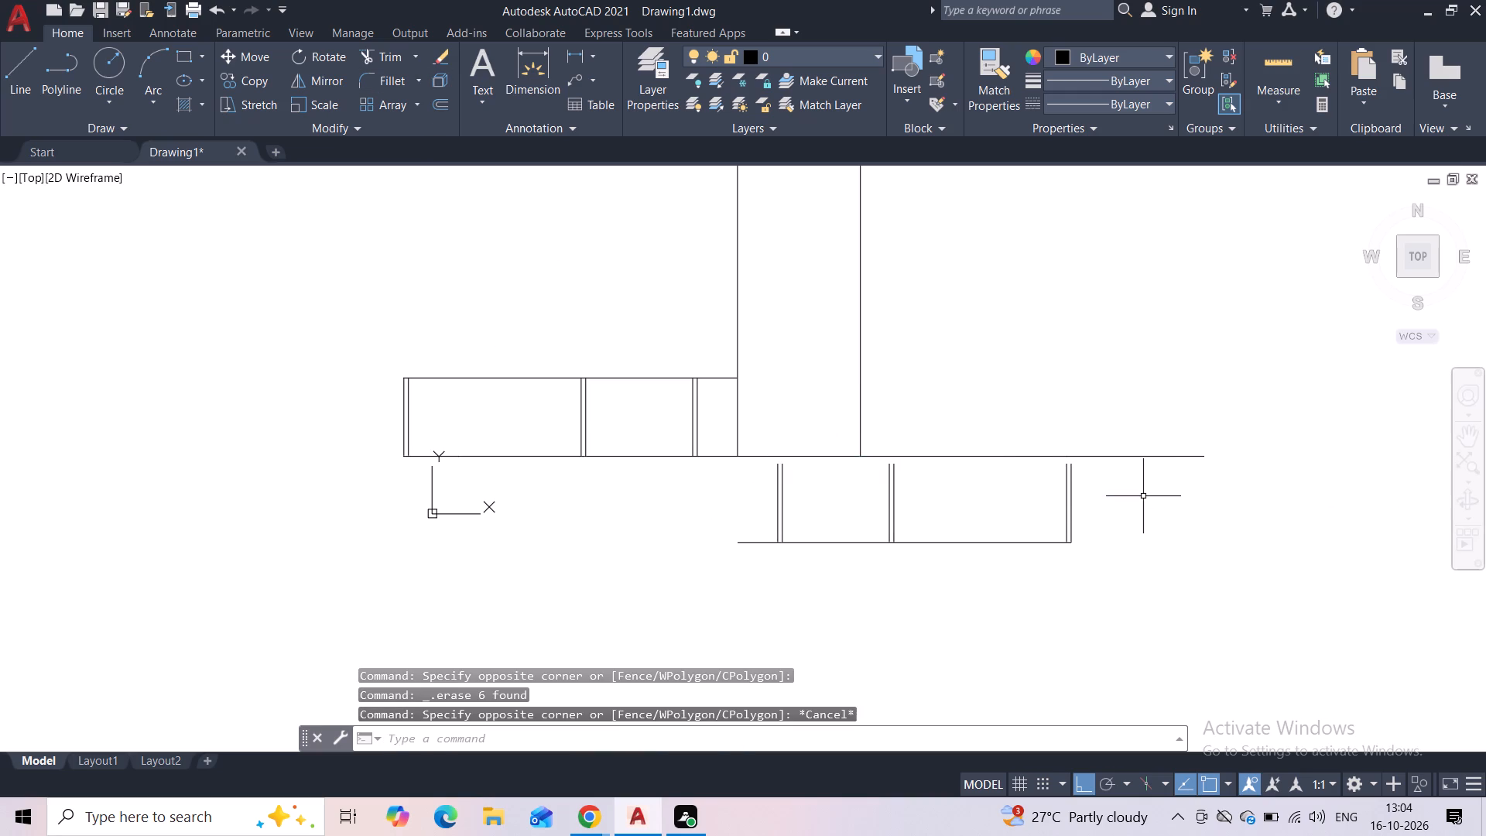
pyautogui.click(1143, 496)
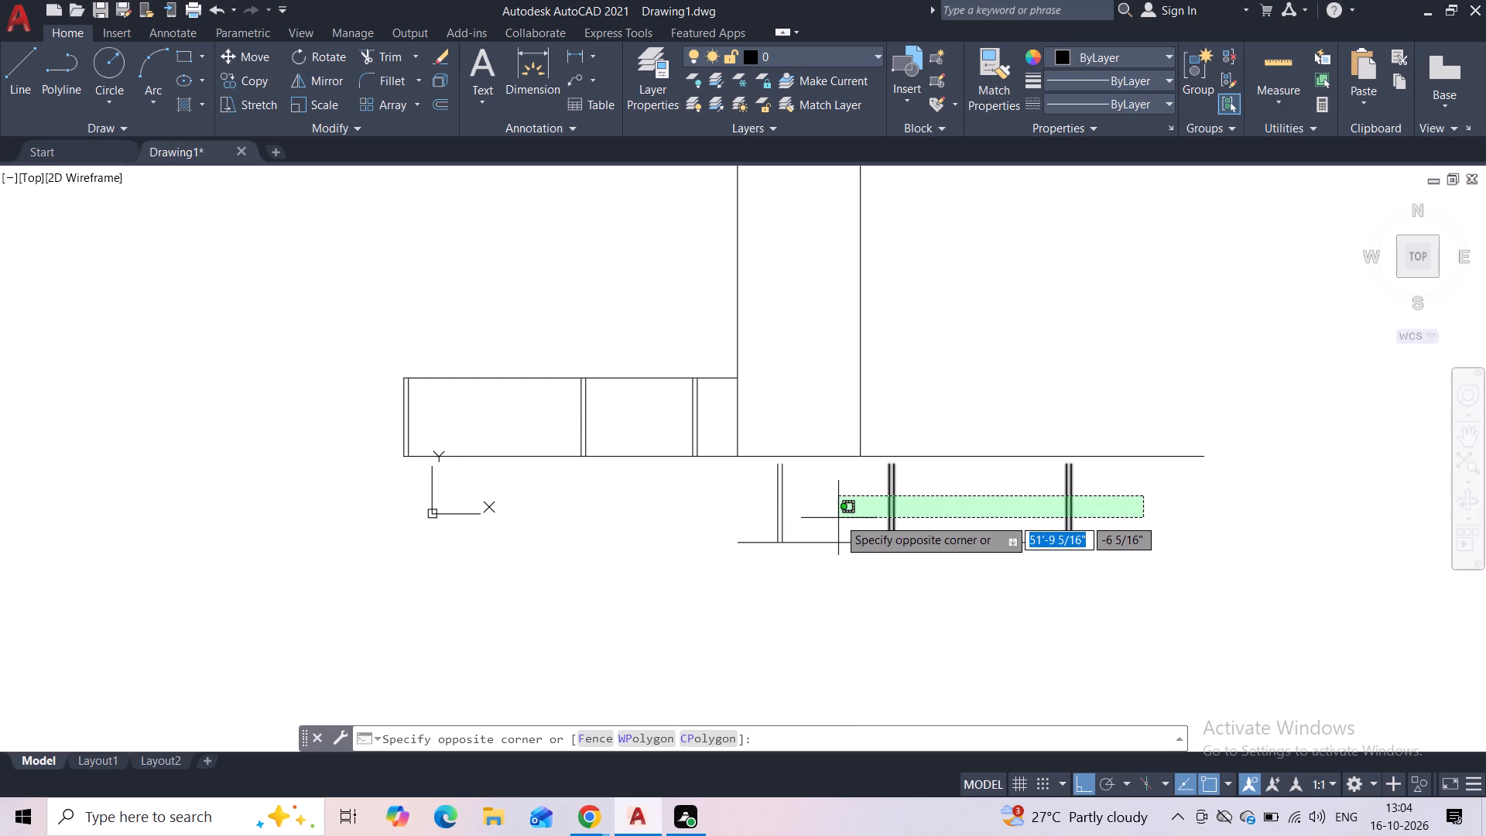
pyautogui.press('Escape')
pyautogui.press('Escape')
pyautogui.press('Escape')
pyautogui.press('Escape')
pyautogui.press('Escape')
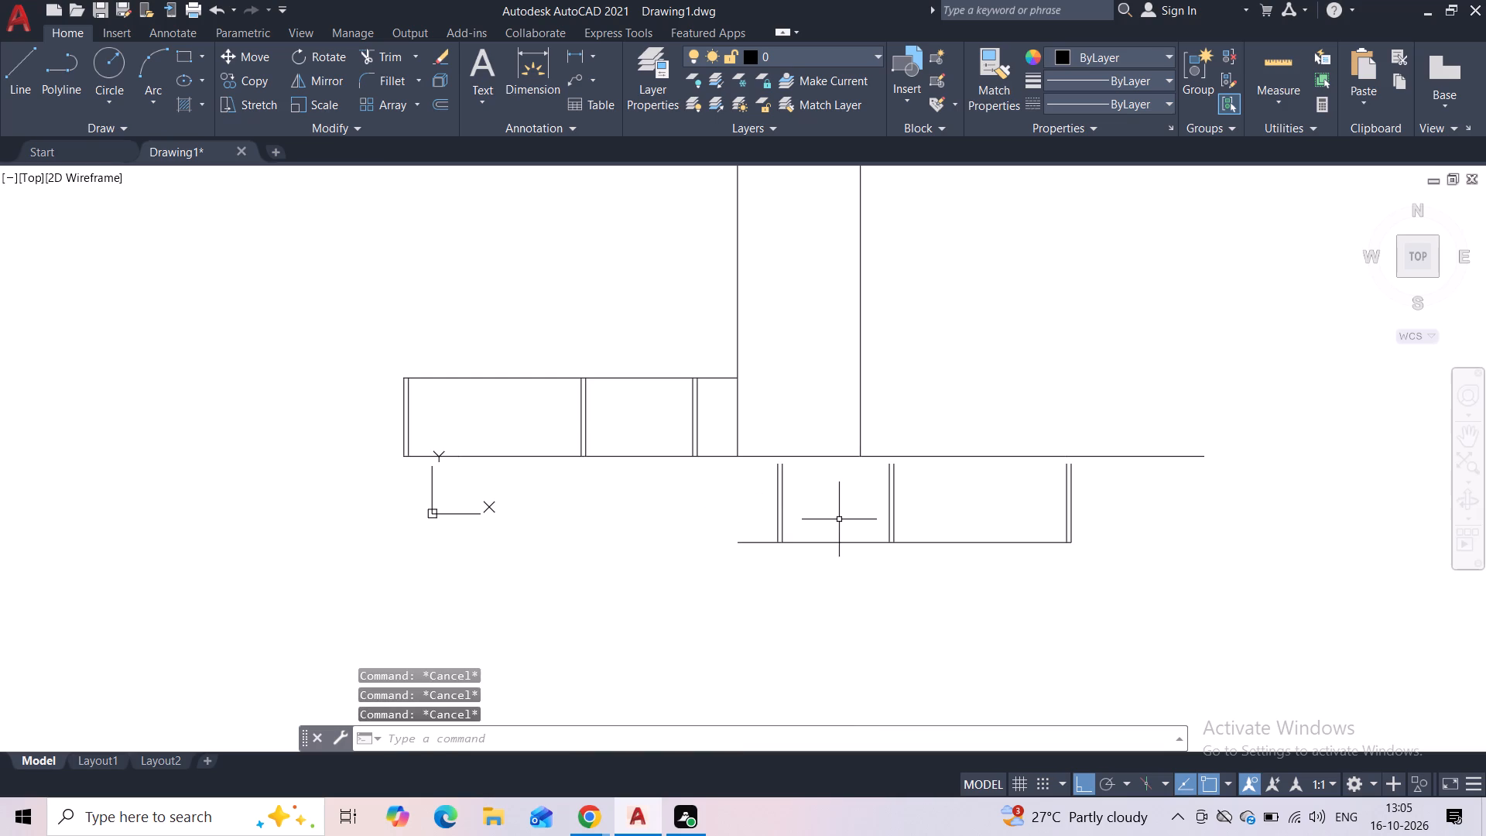
# Move the horizontal line straight up from the bottom ends to the top ends of the rotated vertical pairs.
pyautogui.click(839, 543)
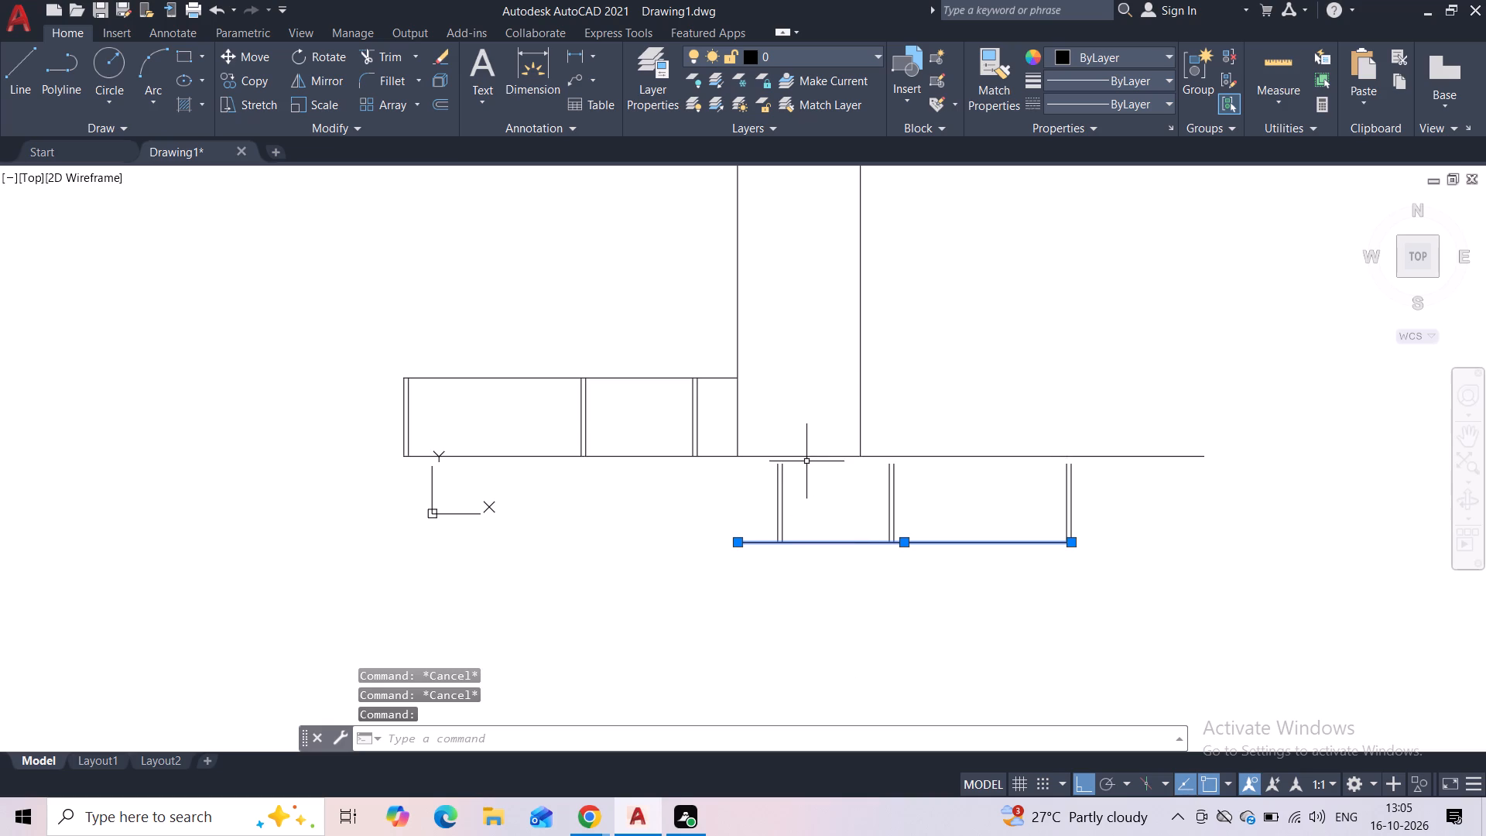
pyautogui.click(262, 67)
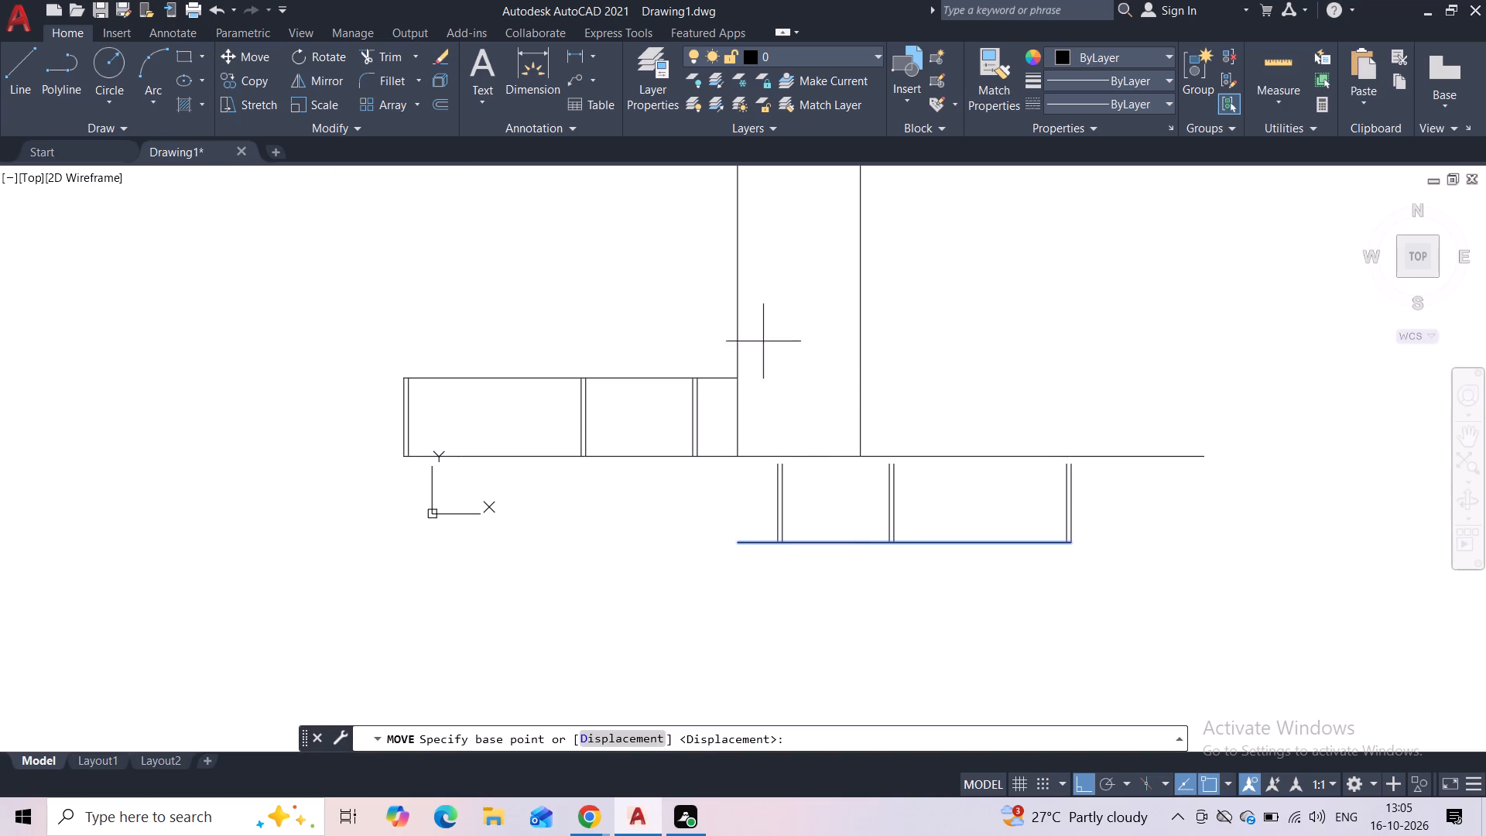
pyautogui.scroll(3, 912, 548)
pyautogui.click(822, 527)
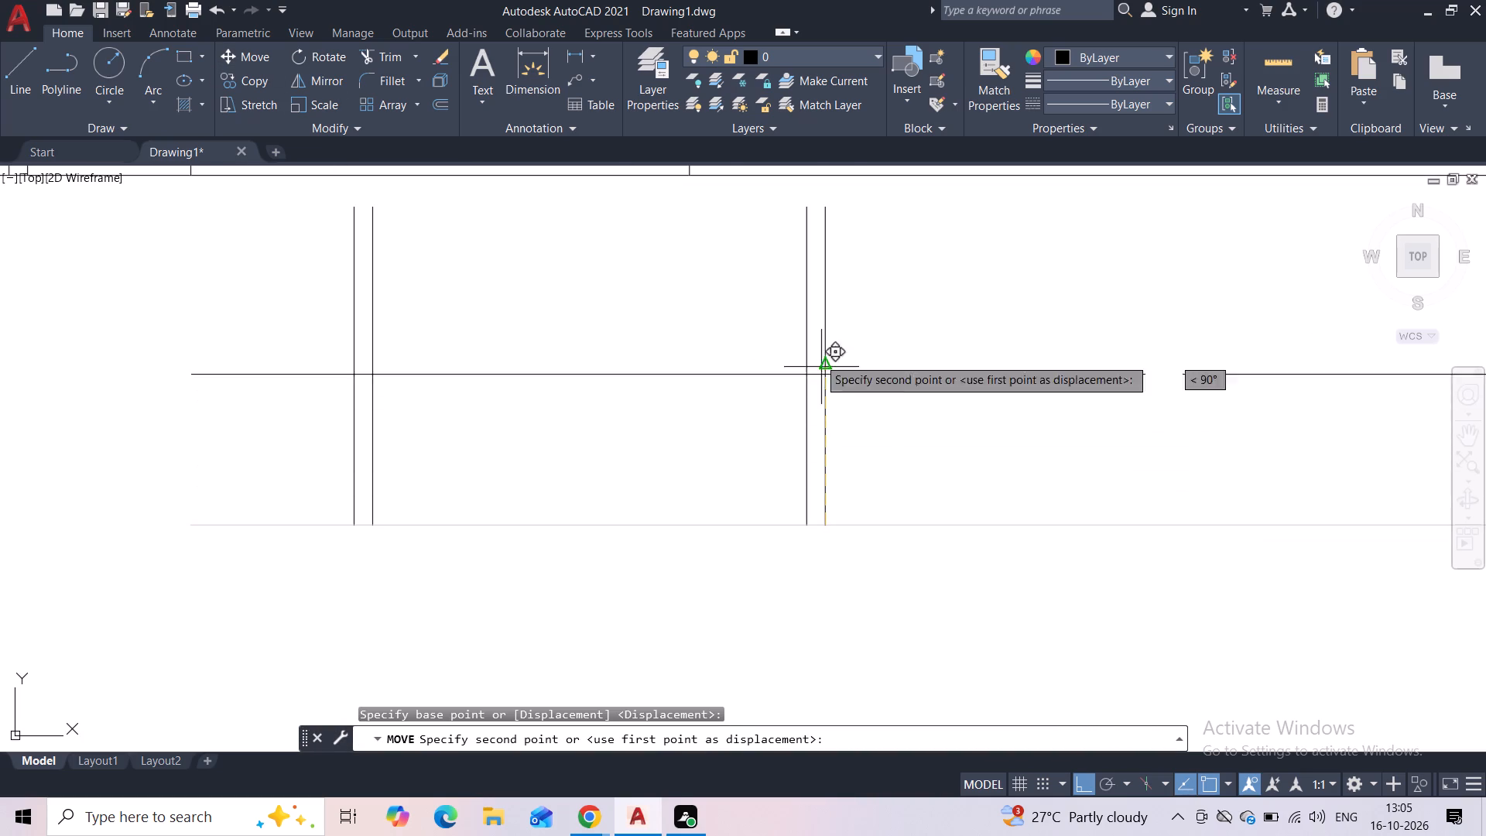
pyautogui.click(825, 211)
pyautogui.press('Escape')
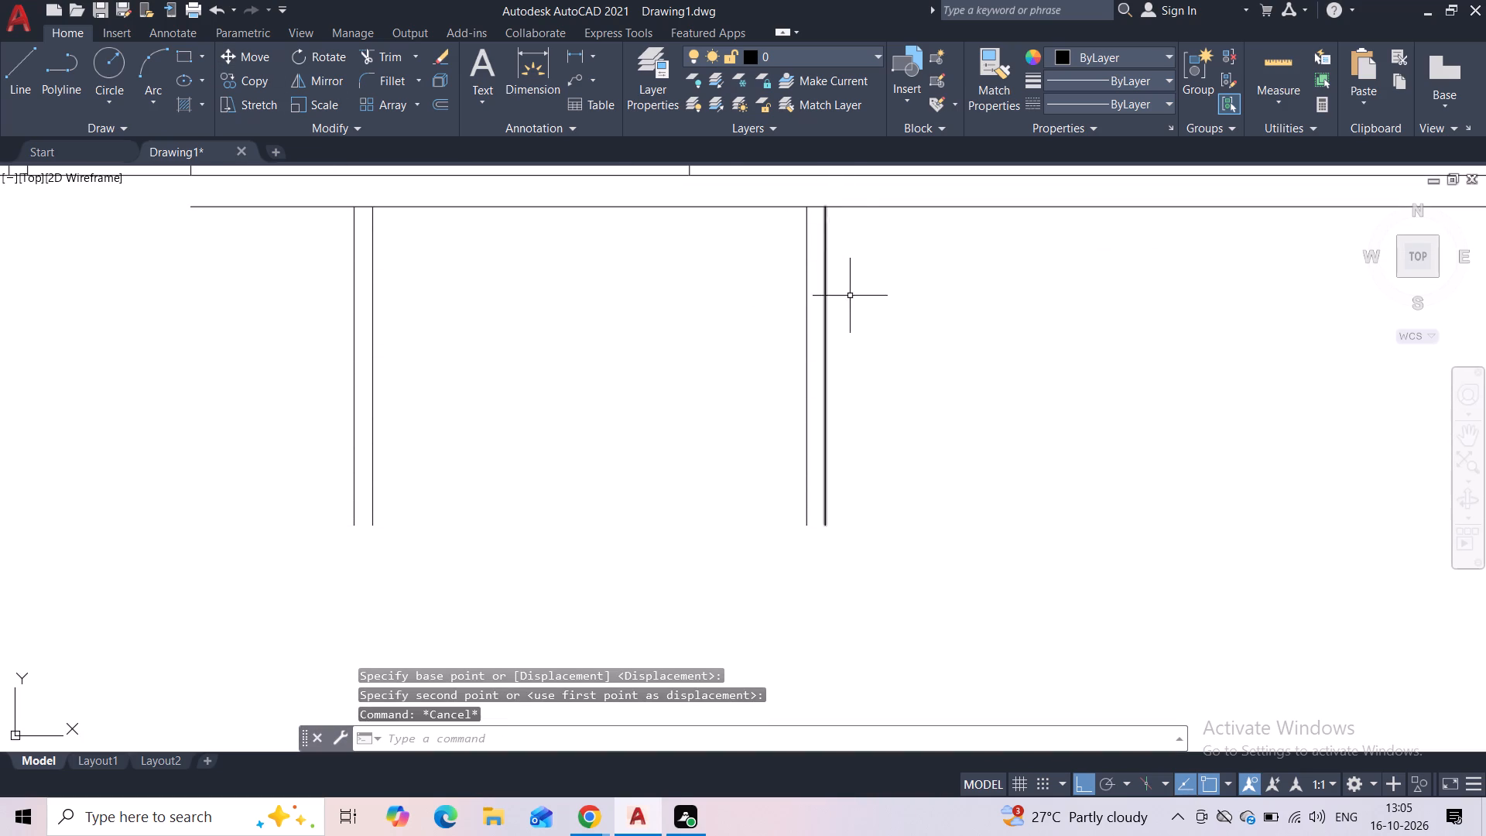
# Move the rotated pairs and their top line, by its left end, onto the second tall line level with the left wing's top line, with Ortho off.
pyautogui.scroll(-2, 894, 309)
pyautogui.moveTo(894, 312); pyautogui.dragTo(915, 478, button='middle')
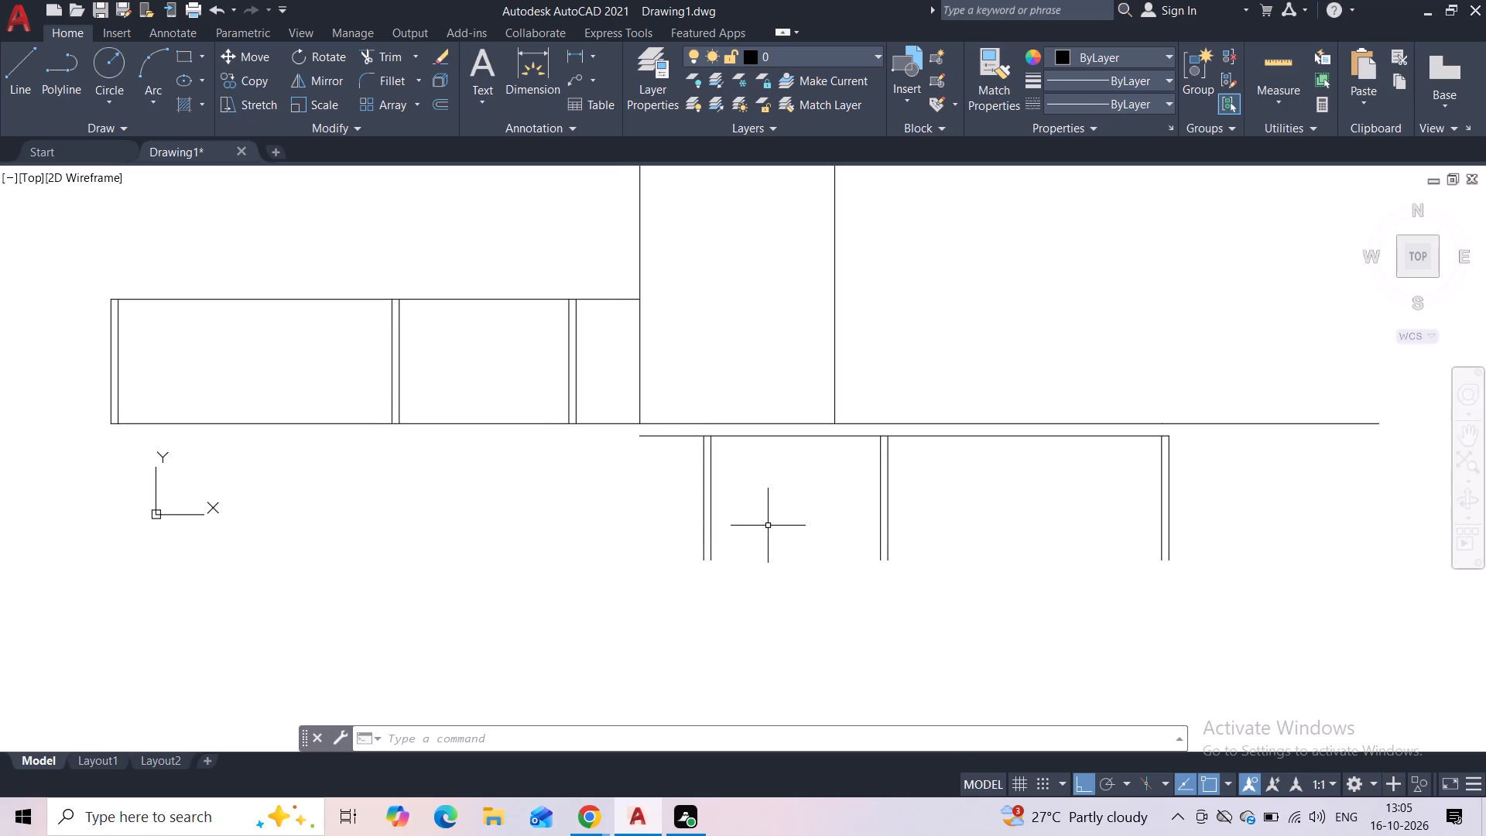
pyautogui.moveTo(953, 543); pyautogui.dragTo(710, 577, button='middle')
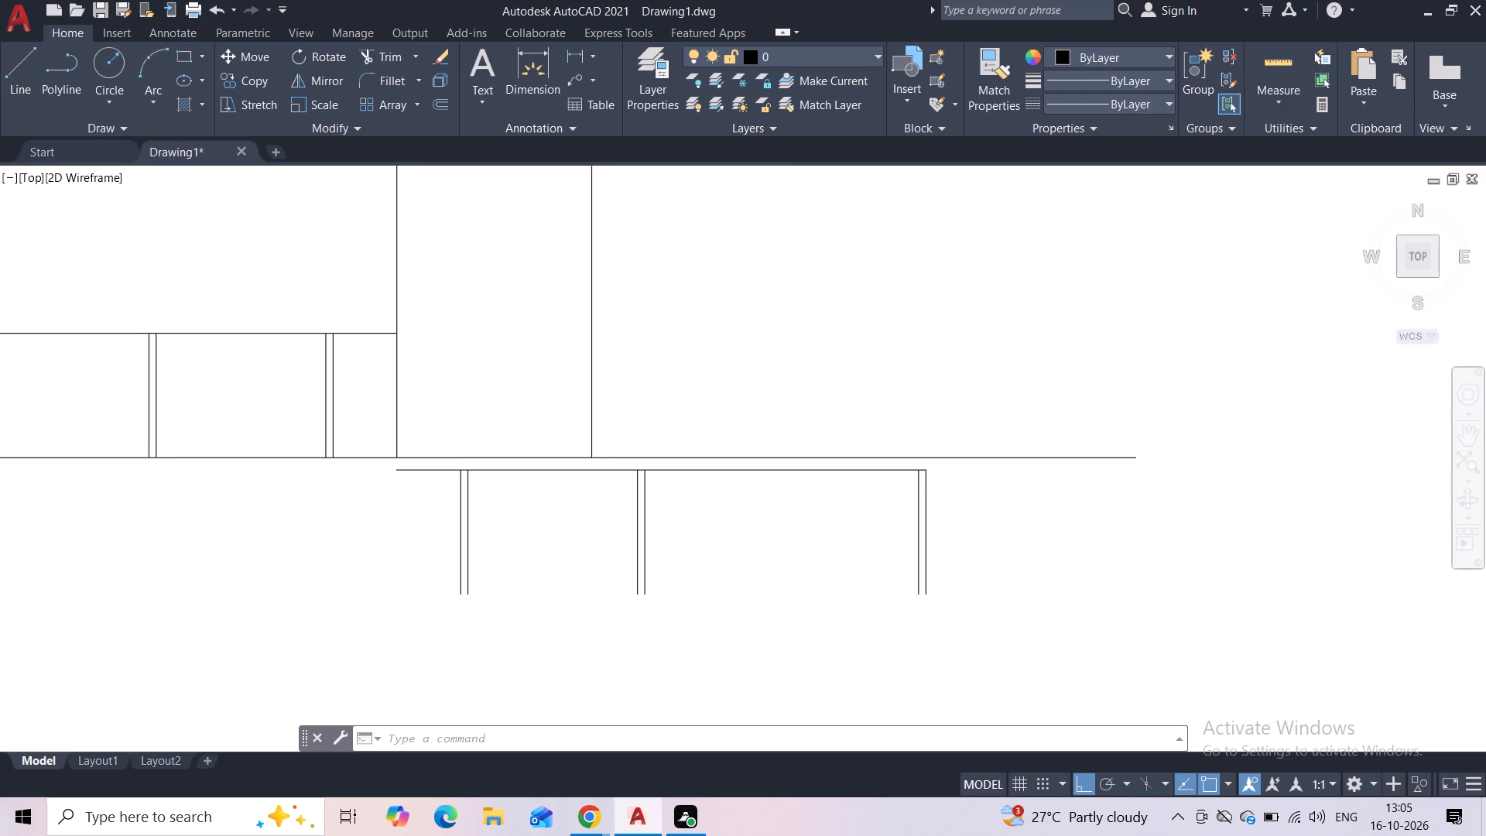
pyautogui.moveTo(710, 577); pyautogui.dragTo(821, 551, button='middle')
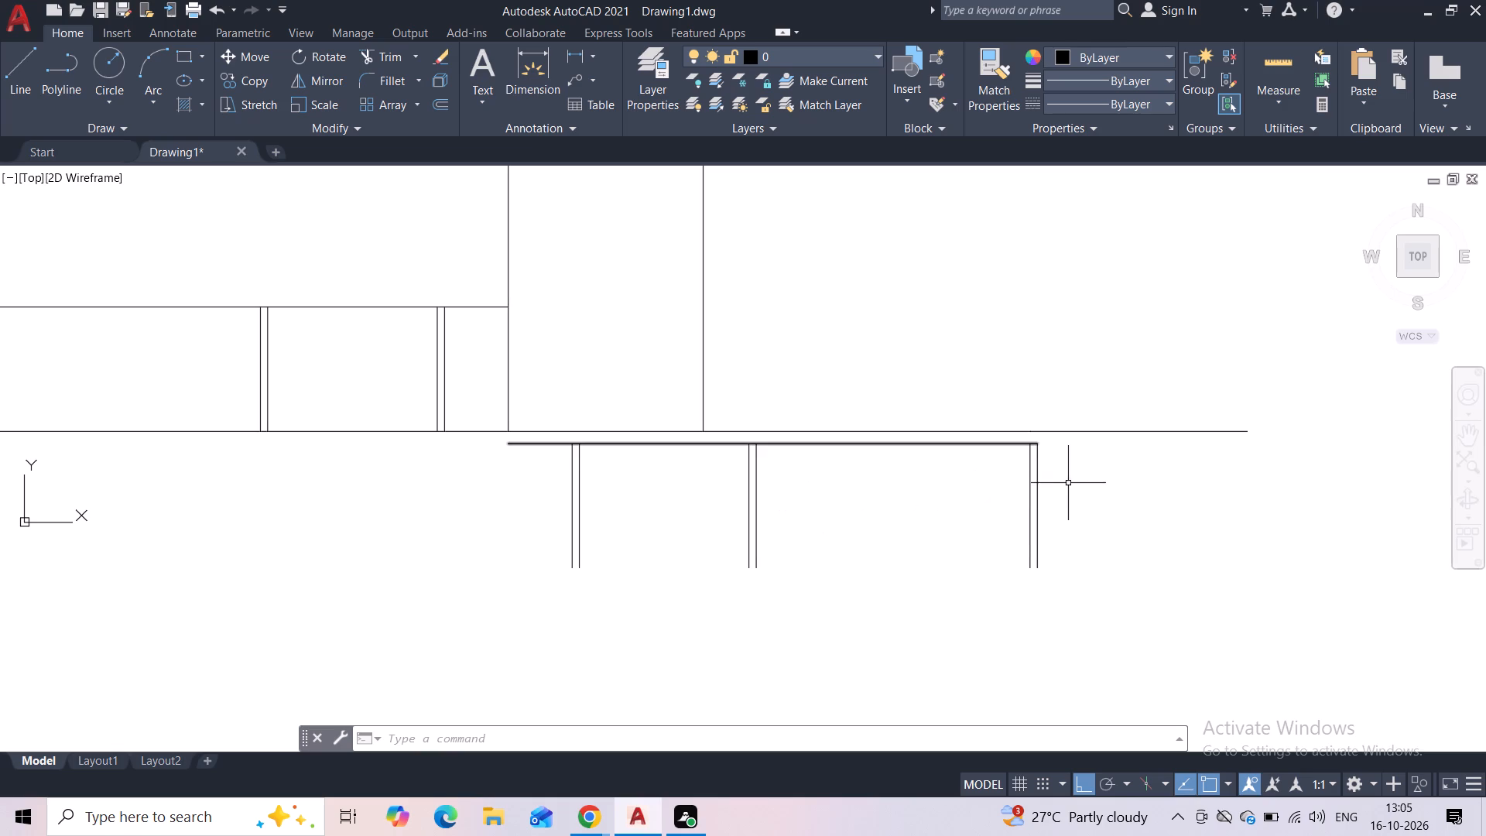
pyautogui.click(1094, 456)
pyautogui.click(440, 603)
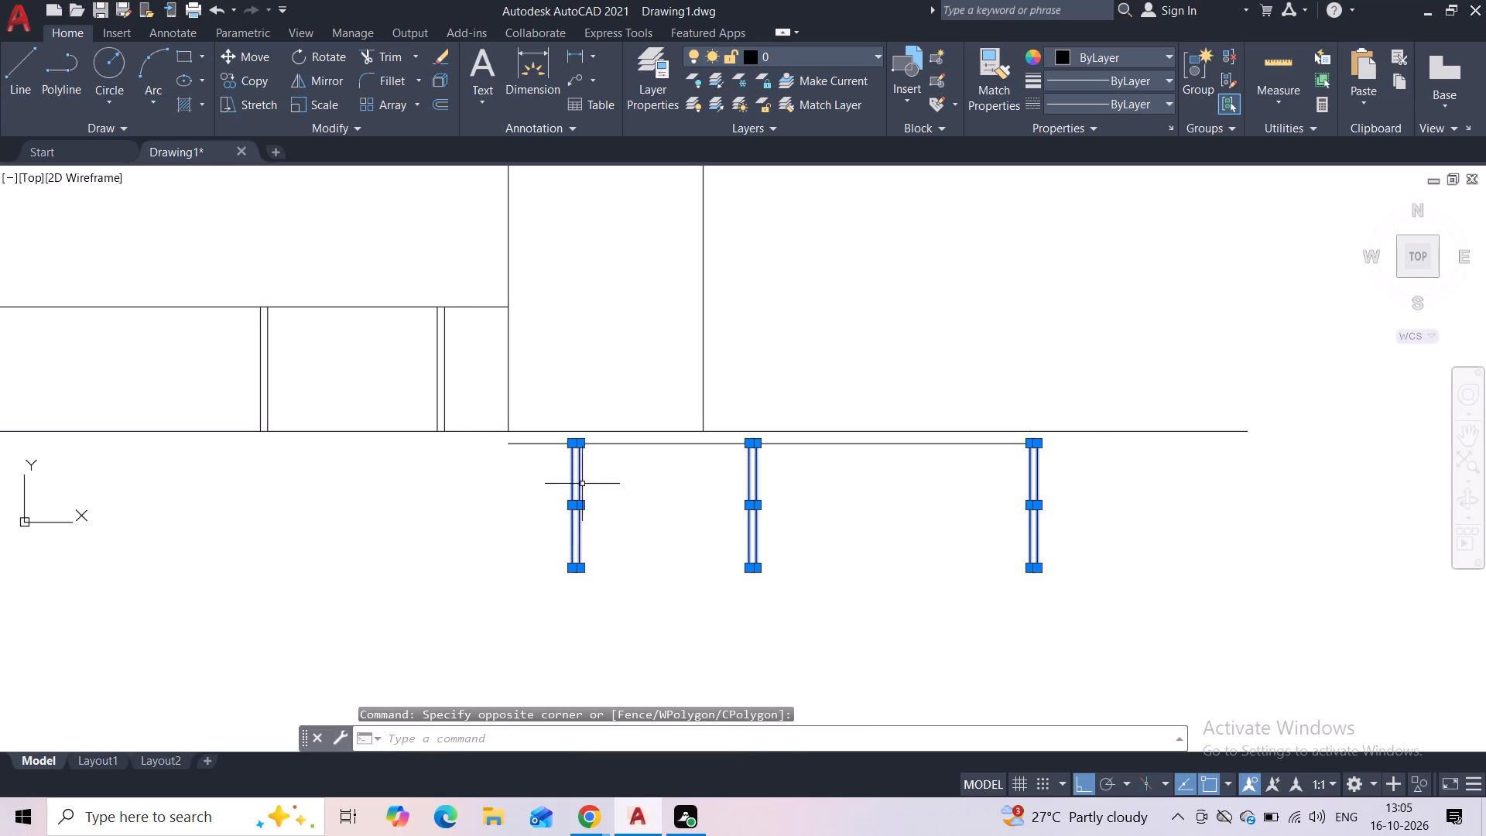
pyautogui.click(621, 445)
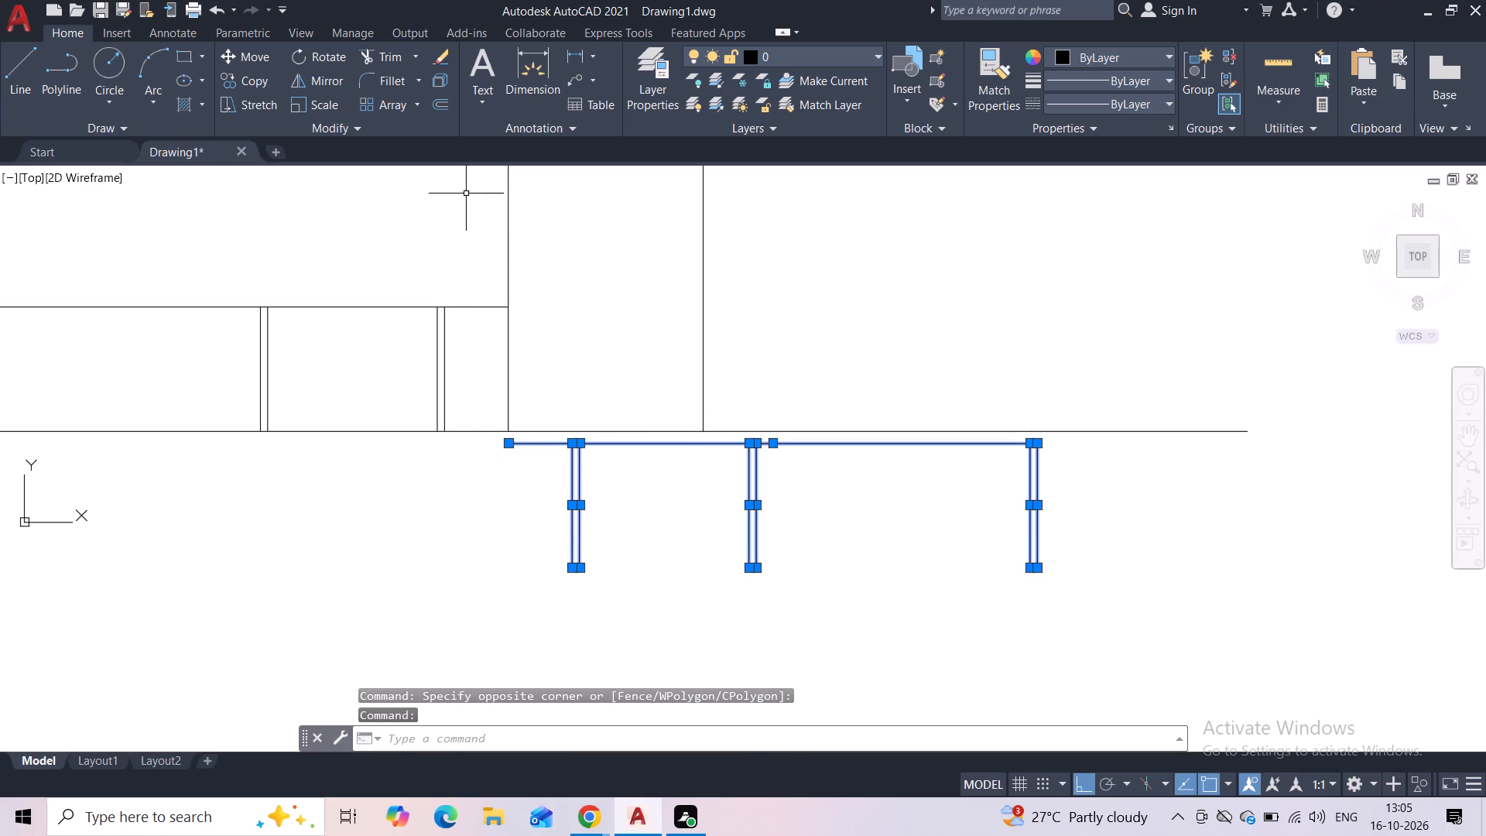
pyautogui.click(257, 60)
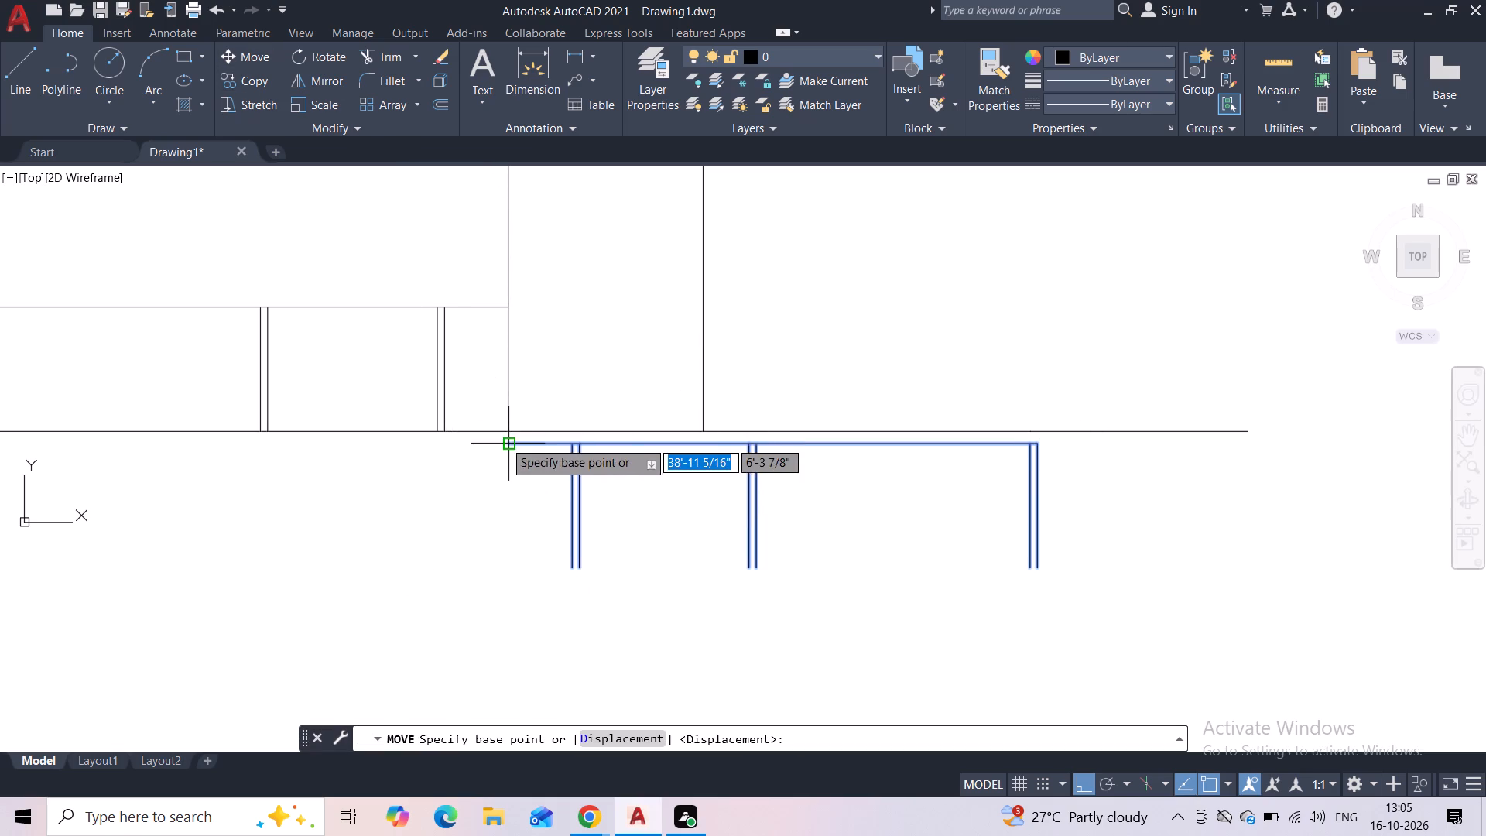
pyautogui.click(505, 441)
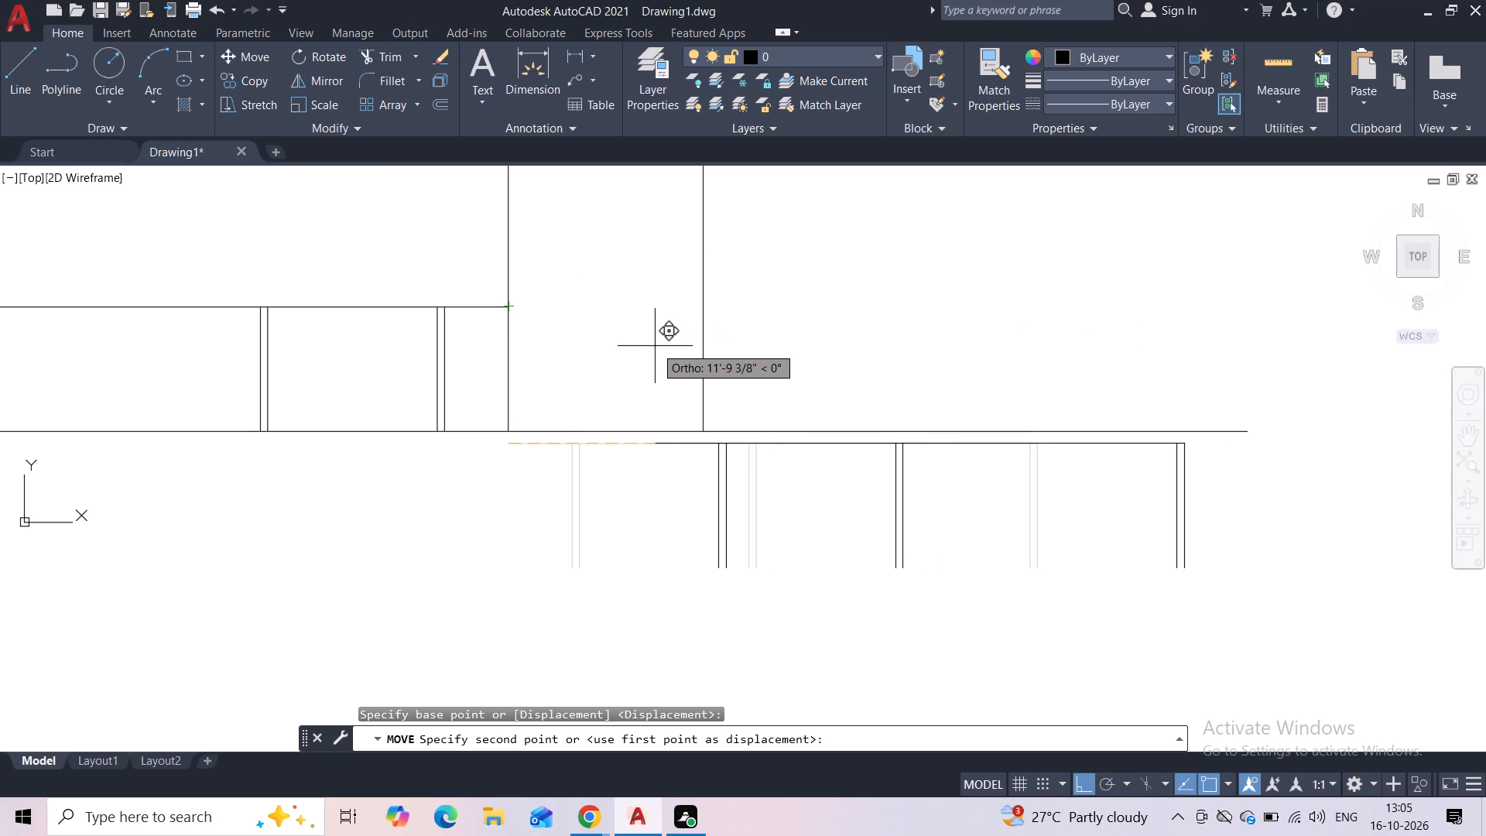
pyautogui.press('F8')
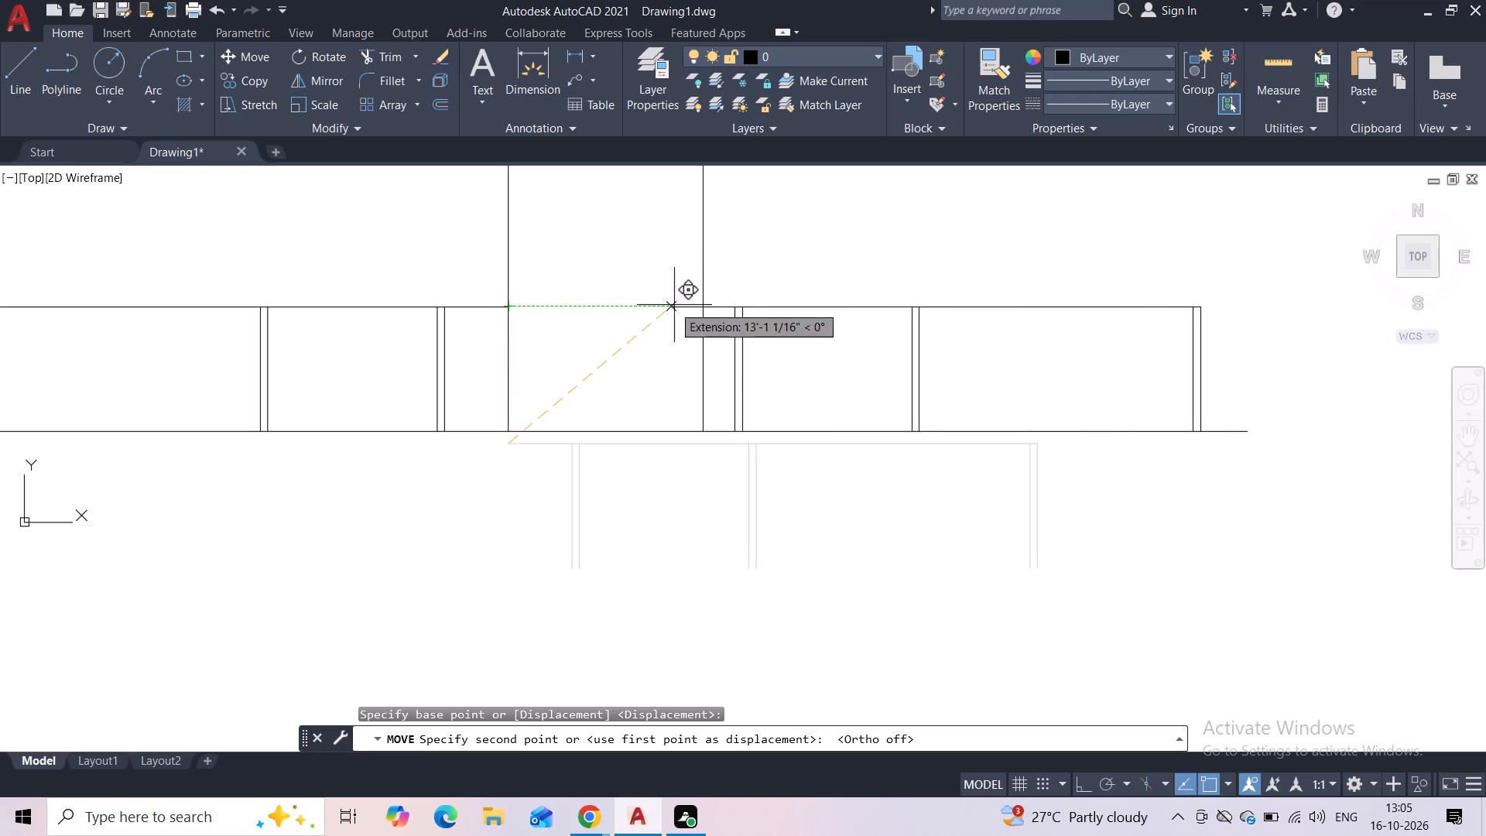
pyautogui.click(701, 307)
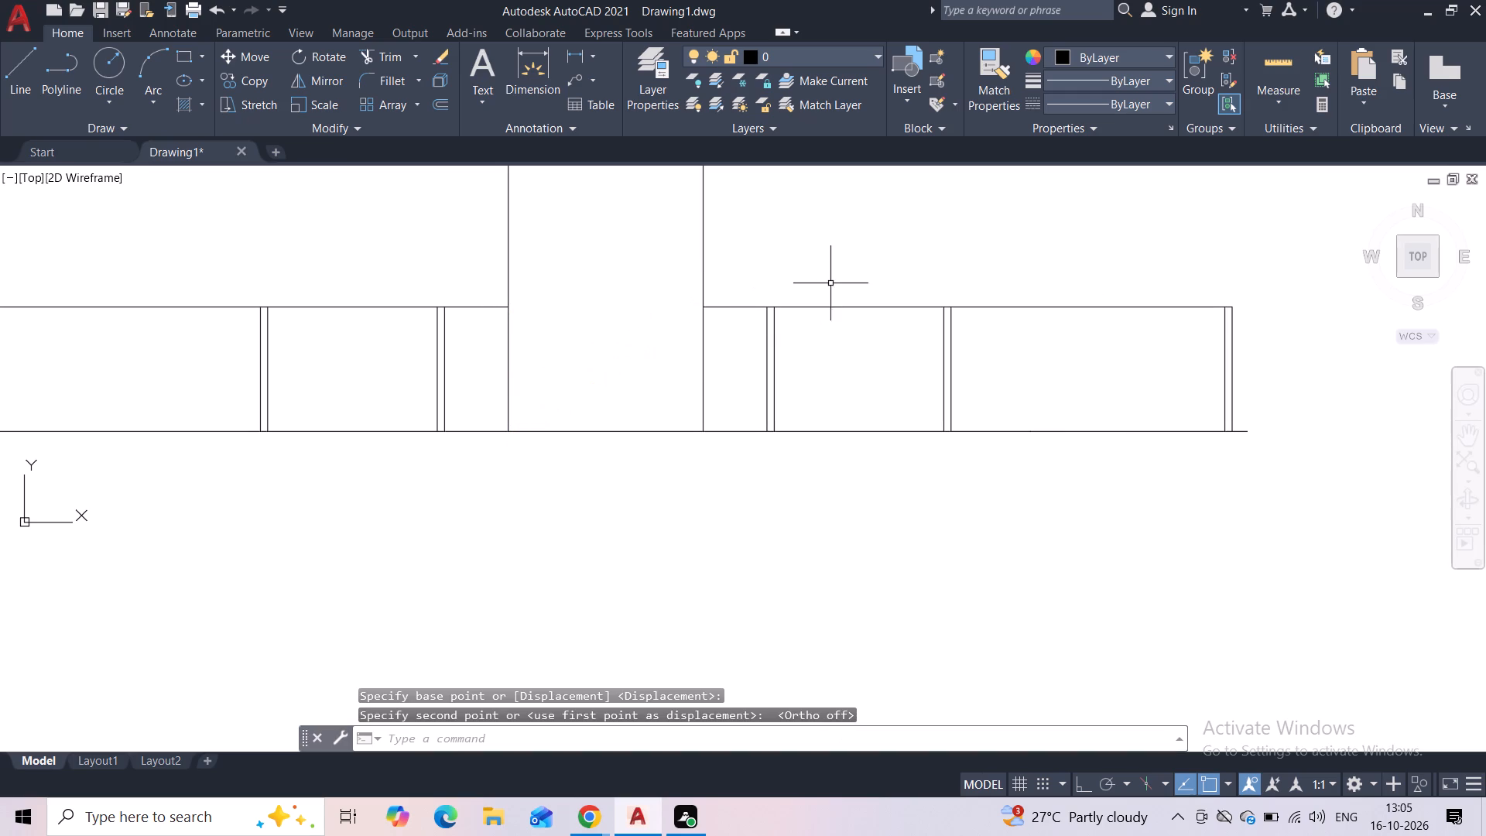
# Trim the baseline overhang beyond the outermost vertical line of the right wing.
pyautogui.click(372, 56)
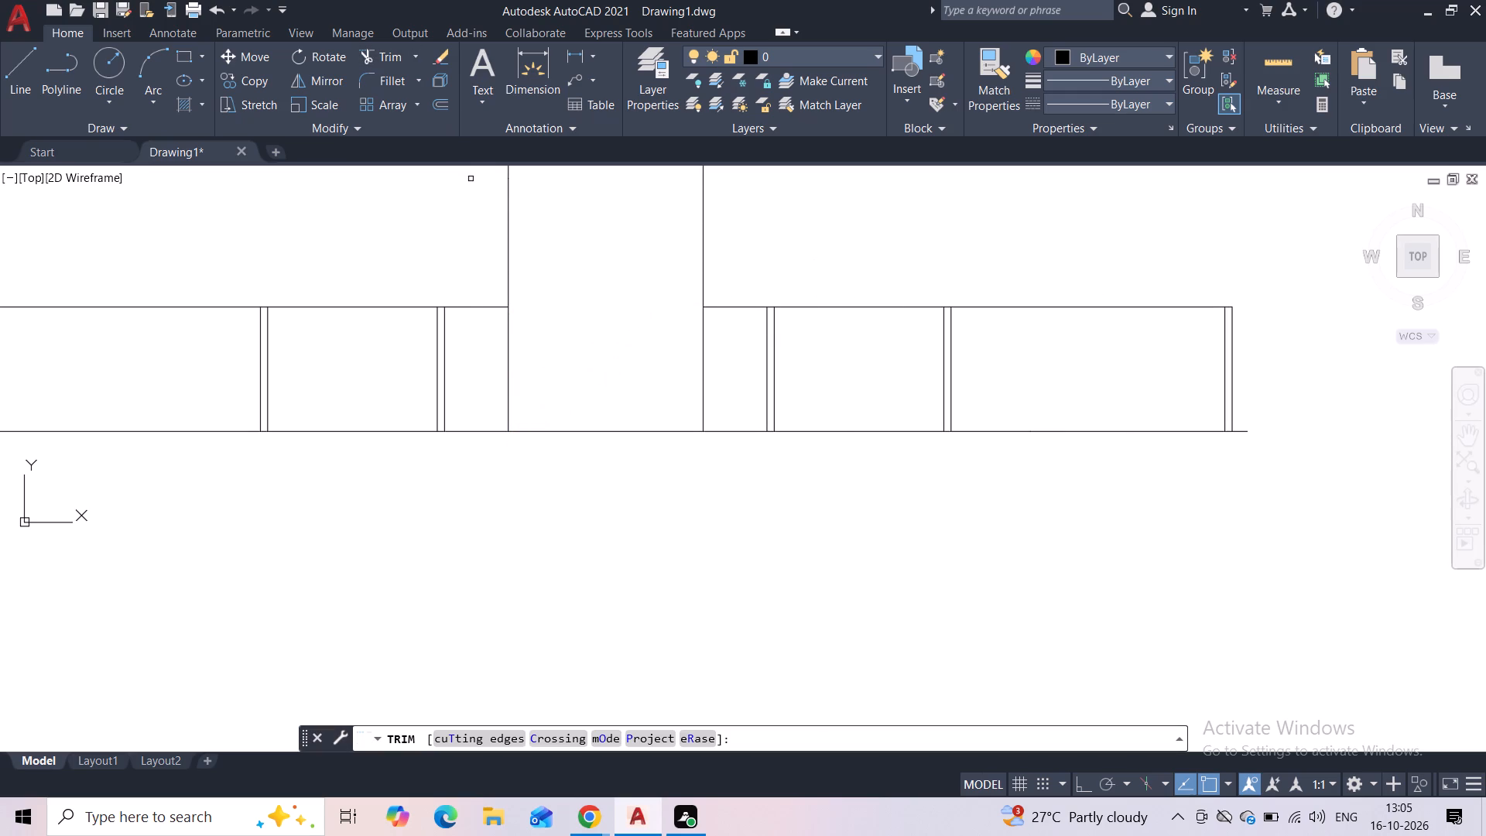
pyautogui.scroll(1, 1294, 466)
pyautogui.scroll(2, 1253, 413)
pyautogui.moveTo(1149, 380); pyautogui.dragTo(1119, 464)
pyautogui.press('Escape')
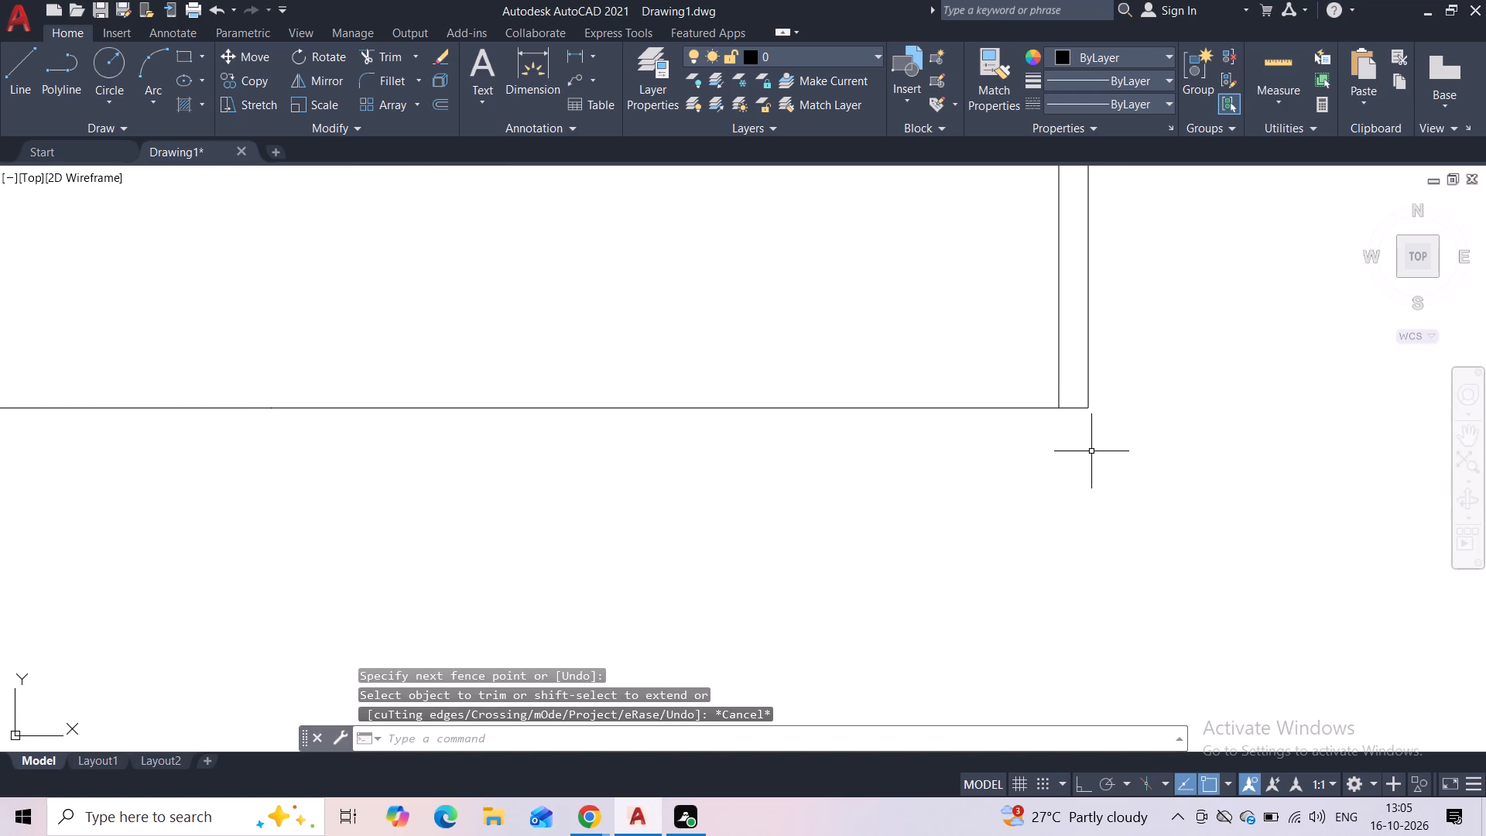
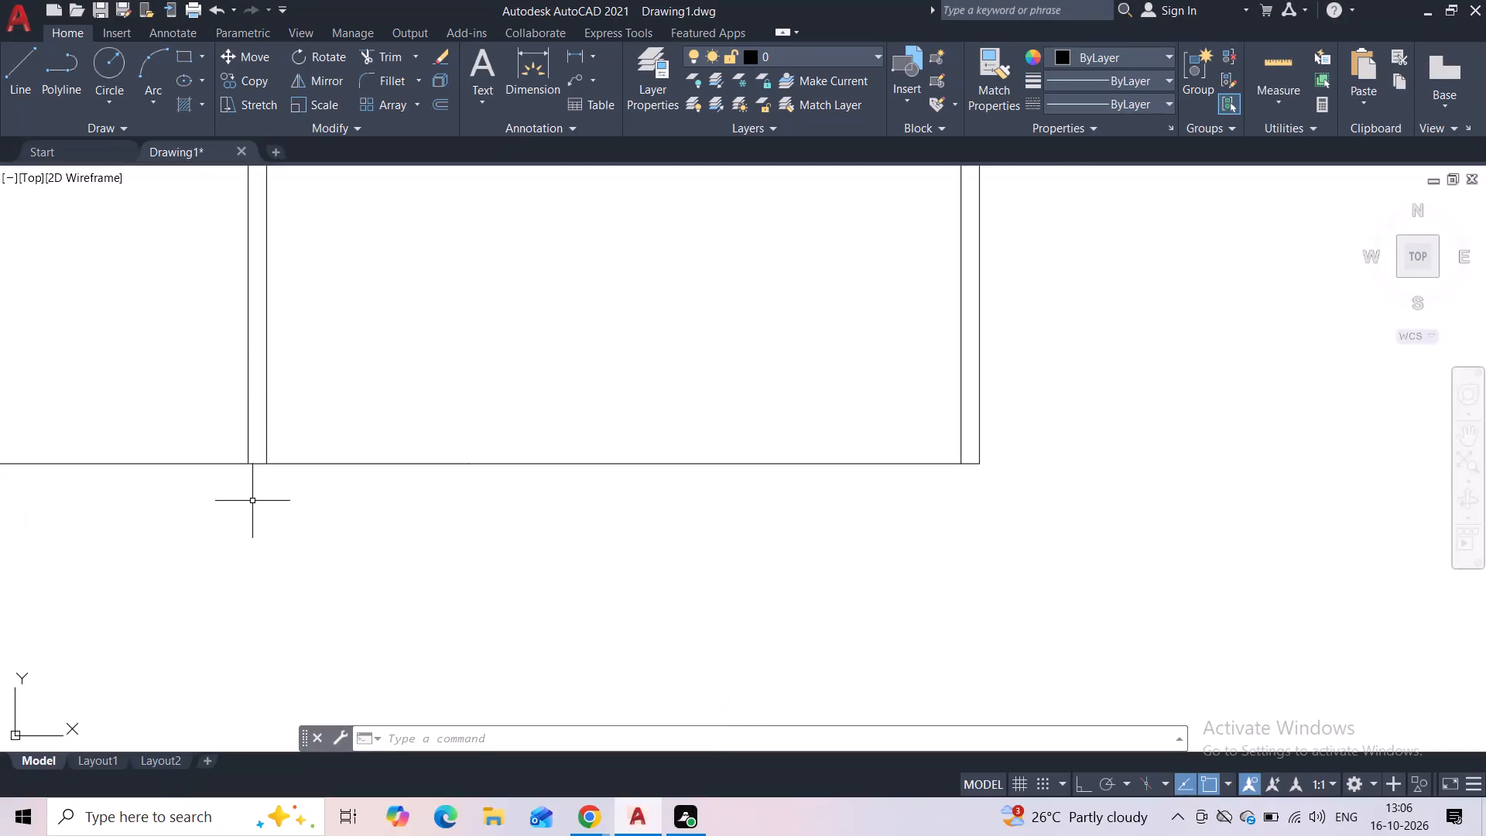
# With Ortho on, draw a vertical line up from the left wing's top outer corner to nearly the height of the tall central lines.
pyautogui.scroll(-2, 252, 396)
pyautogui.moveTo(255, 557); pyautogui.dragTo(909, 642, button='middle')
pyautogui.scroll(-1, 672, 585)
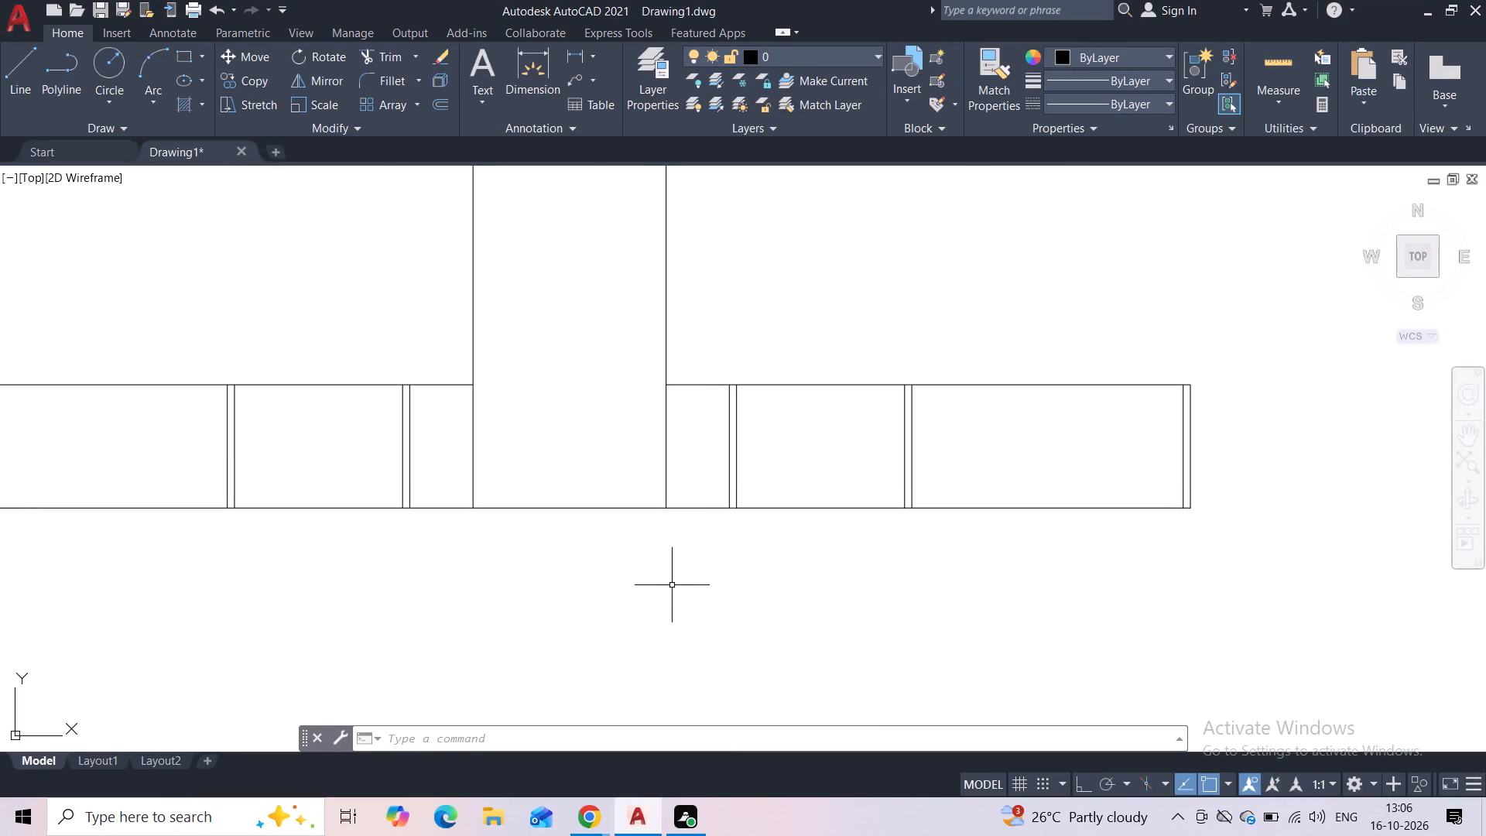
pyautogui.scroll(-1, 670, 585)
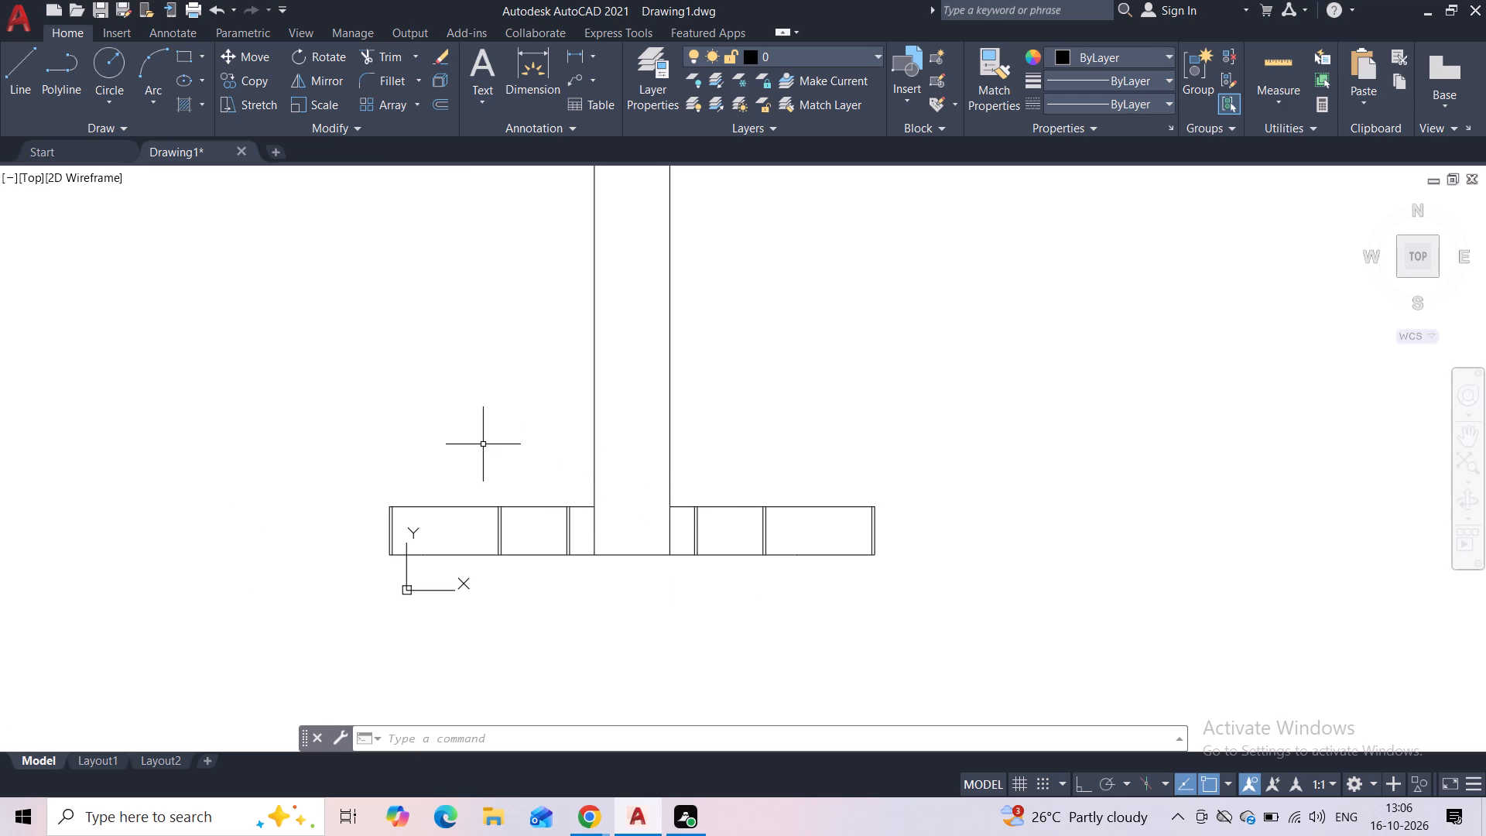
pyautogui.click(16, 81)
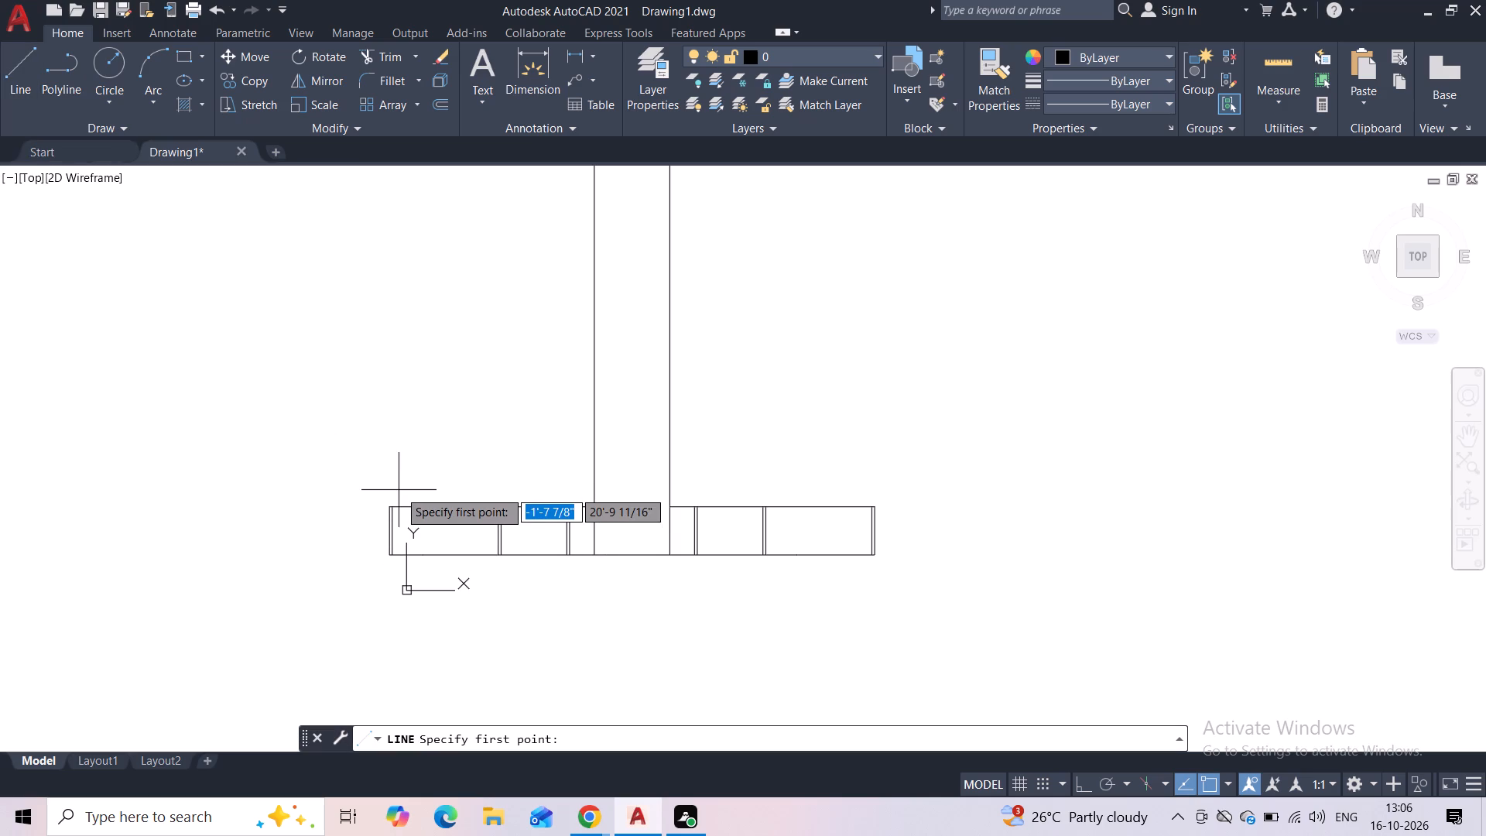
pyautogui.scroll(2, 396, 492)
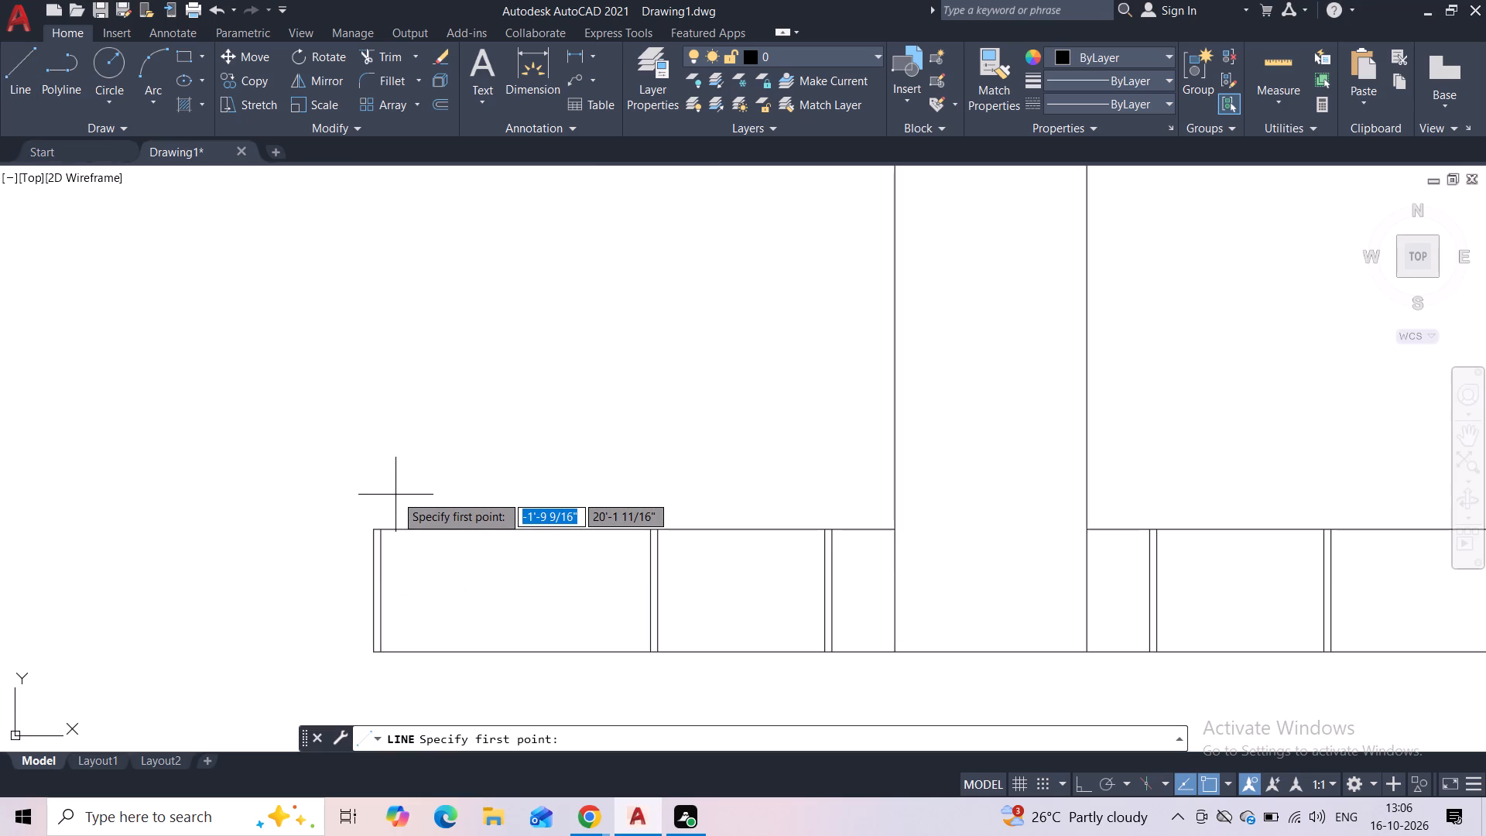
pyautogui.click(375, 531)
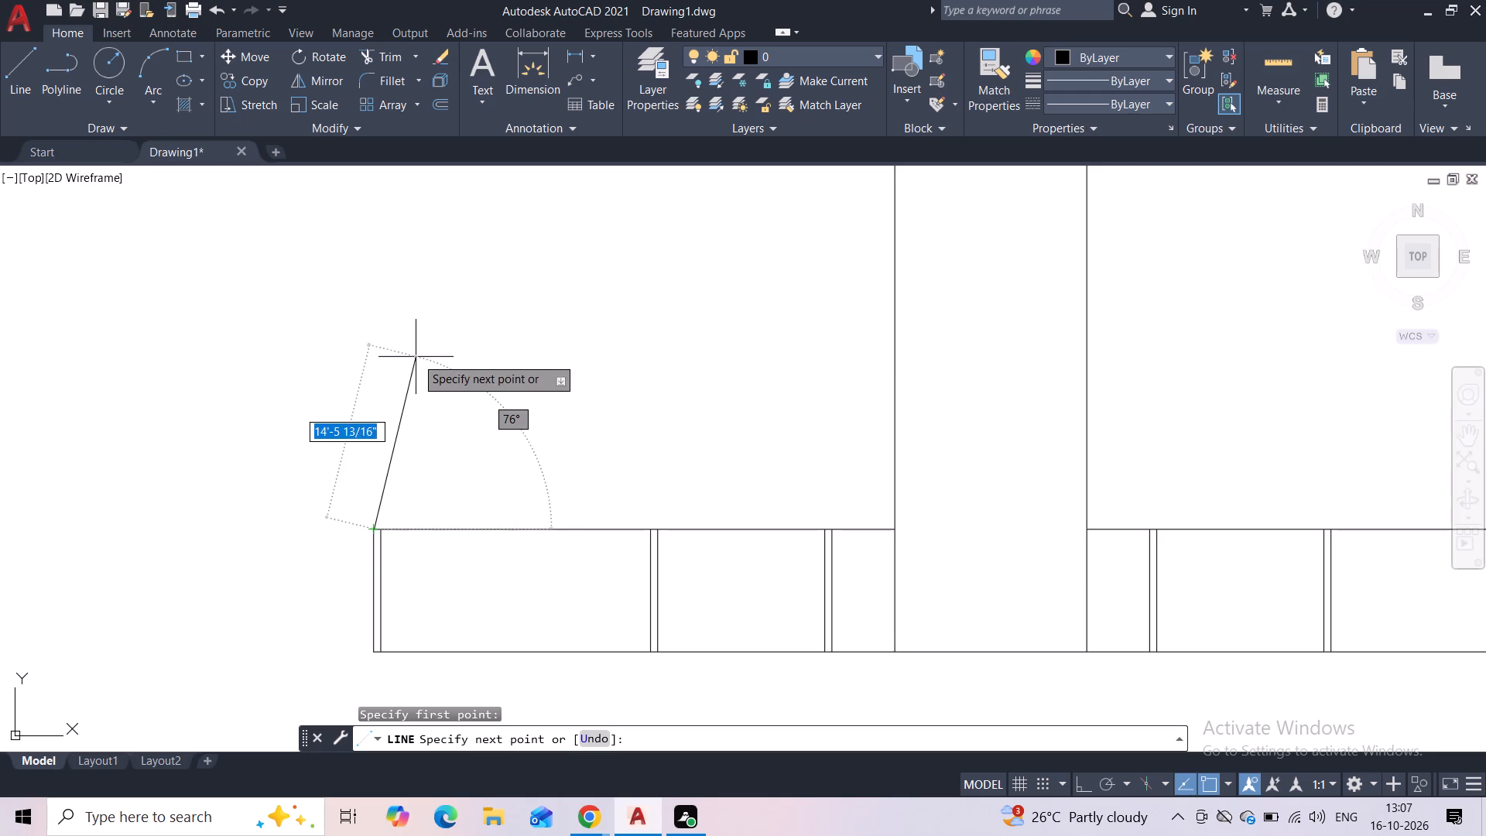
pyautogui.press('F8')
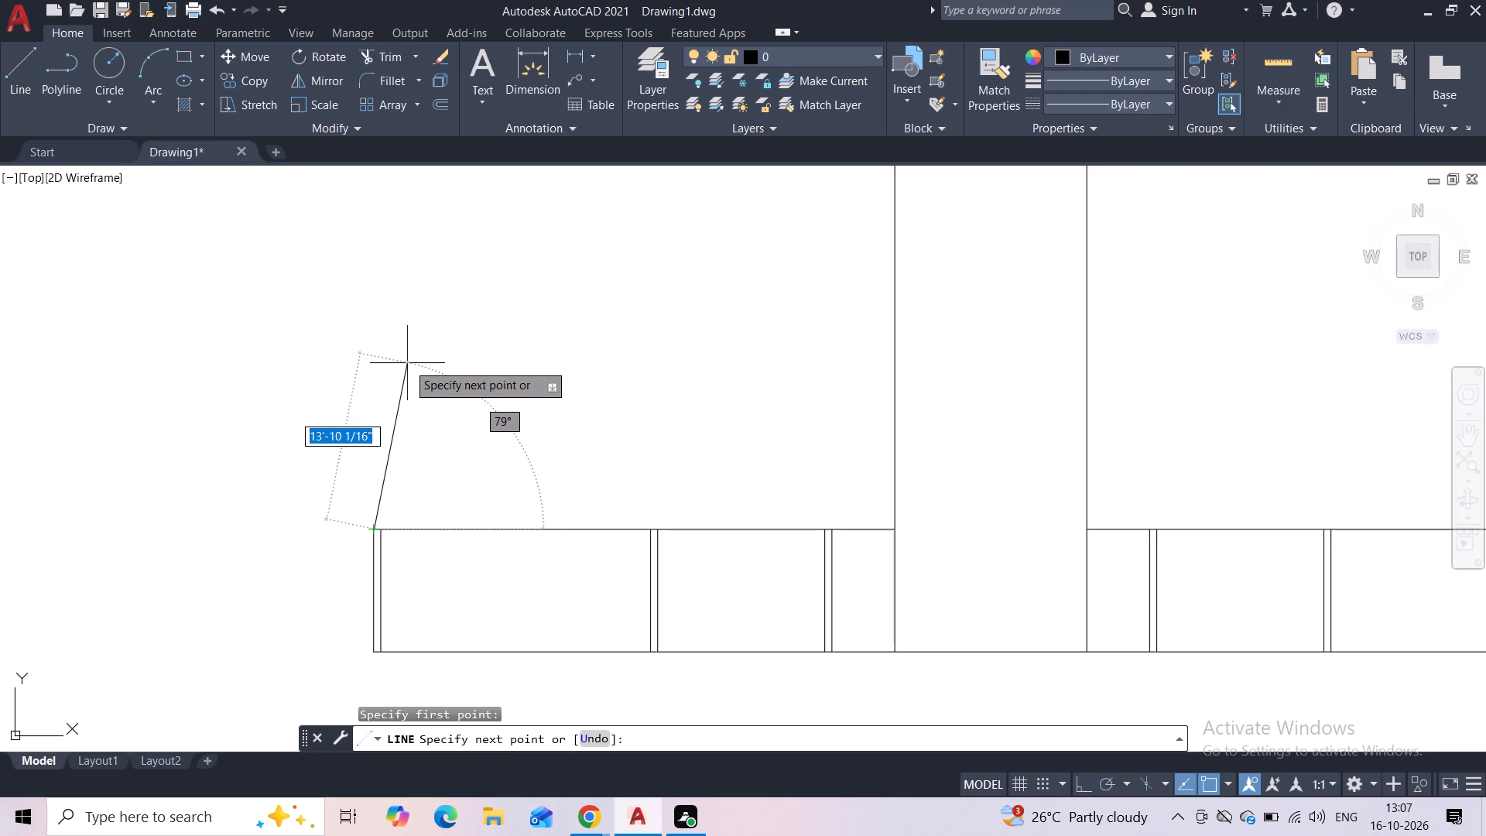
pyautogui.scroll(-3, 403, 344)
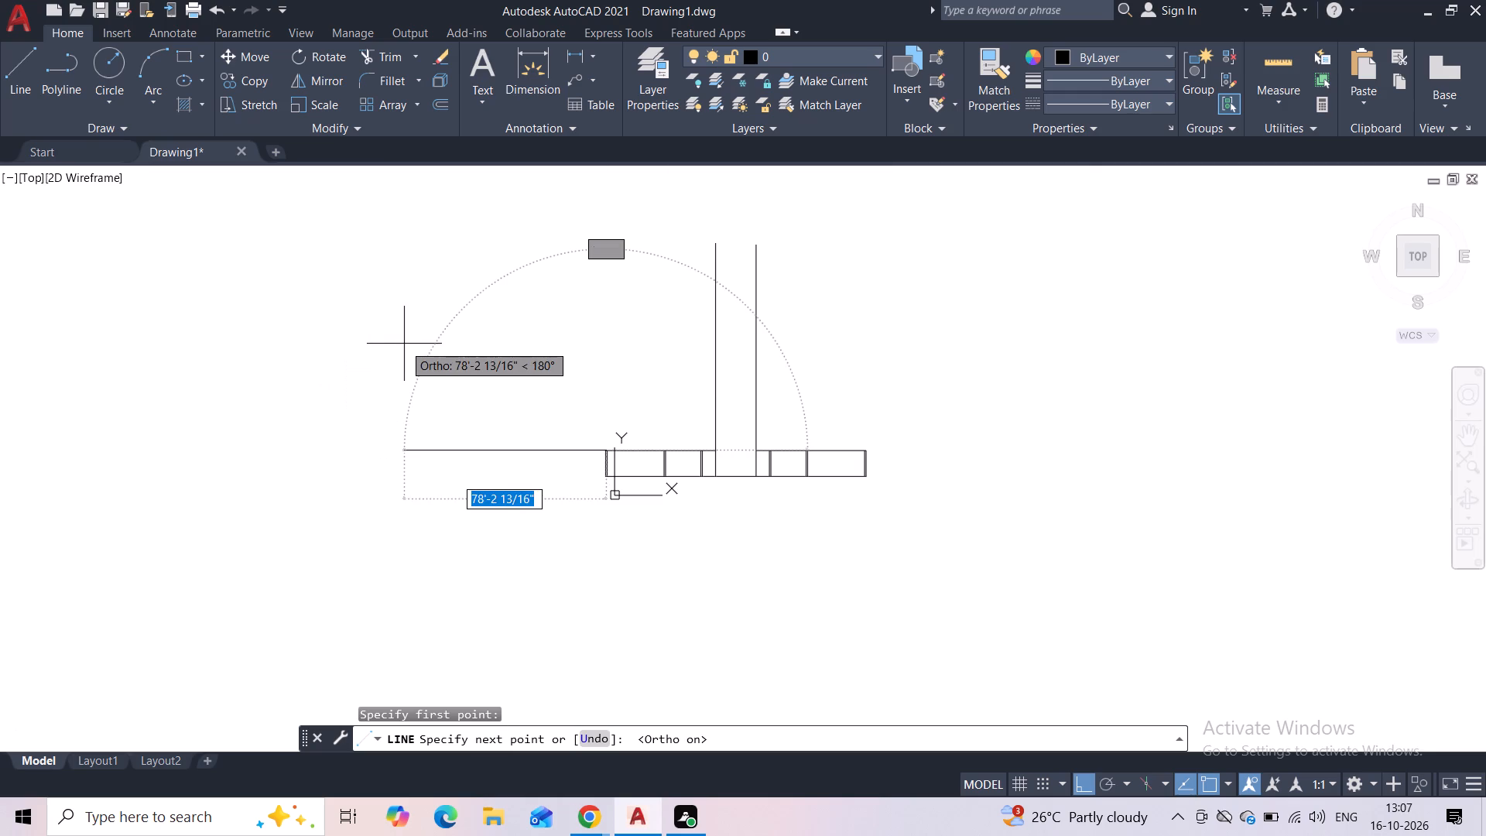
pyautogui.moveTo(617, 363); pyautogui.dragTo(515, 759, button='middle')
pyautogui.scroll(3, 630, 410)
pyautogui.scroll(1, 538, 525)
pyautogui.scroll(2, 499, 581)
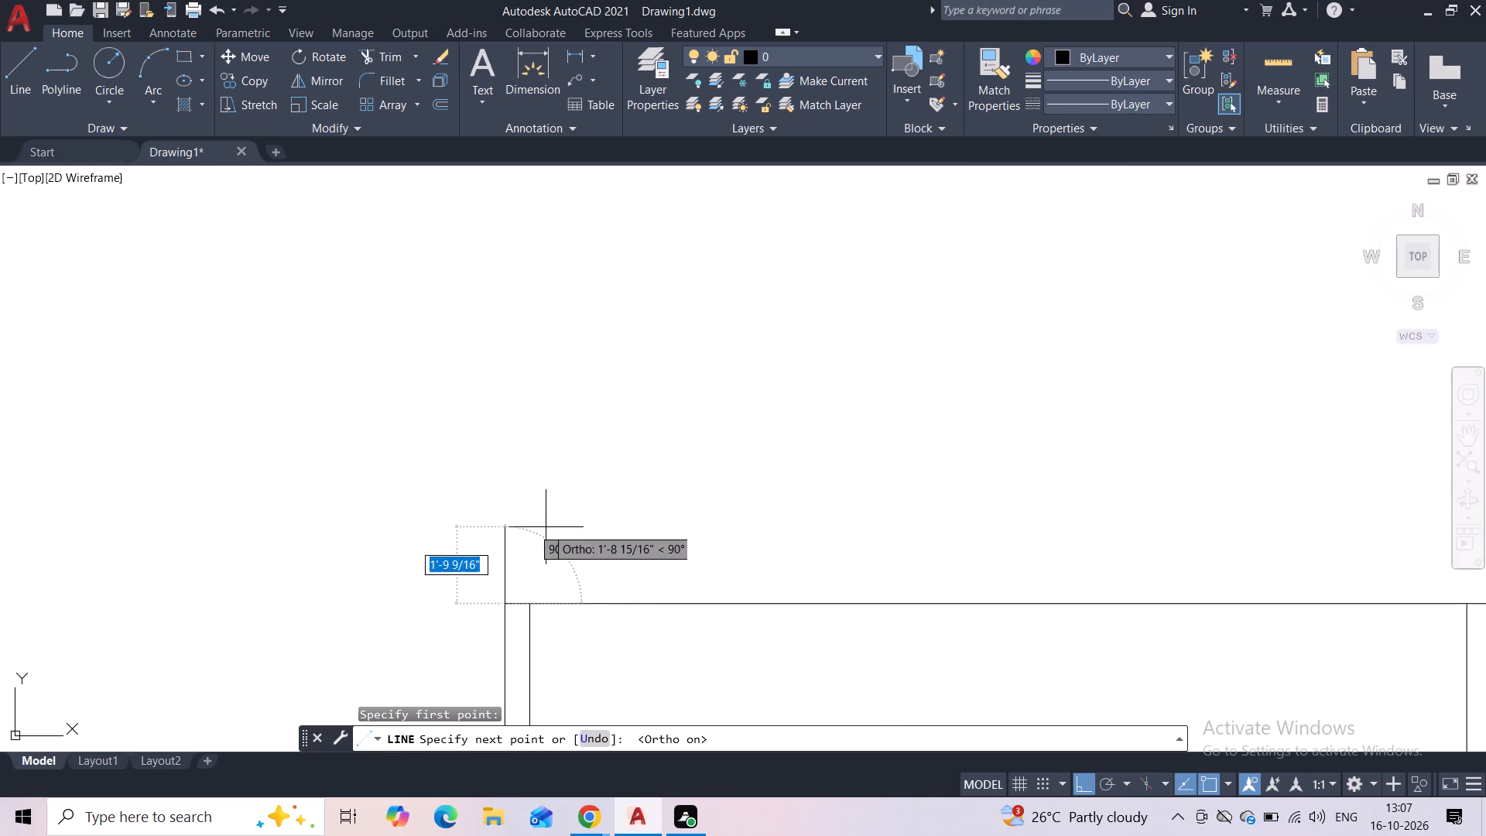
pyautogui.scroll(1, 526, 533)
pyautogui.scroll(-5, 526, 533)
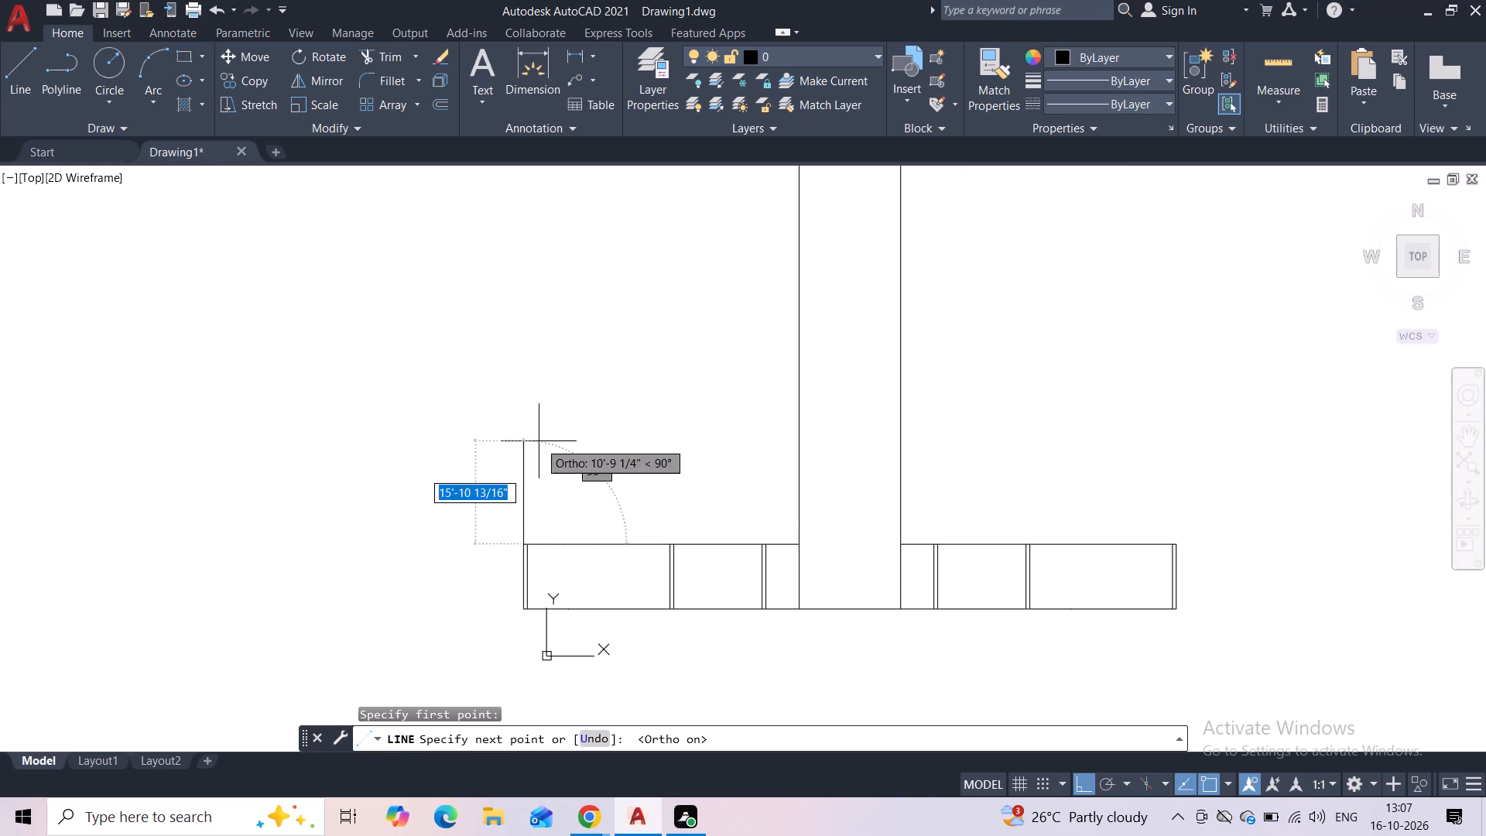
pyautogui.moveTo(556, 368); pyautogui.dragTo(519, 540, button='middle')
pyautogui.scroll(-2, 521, 510)
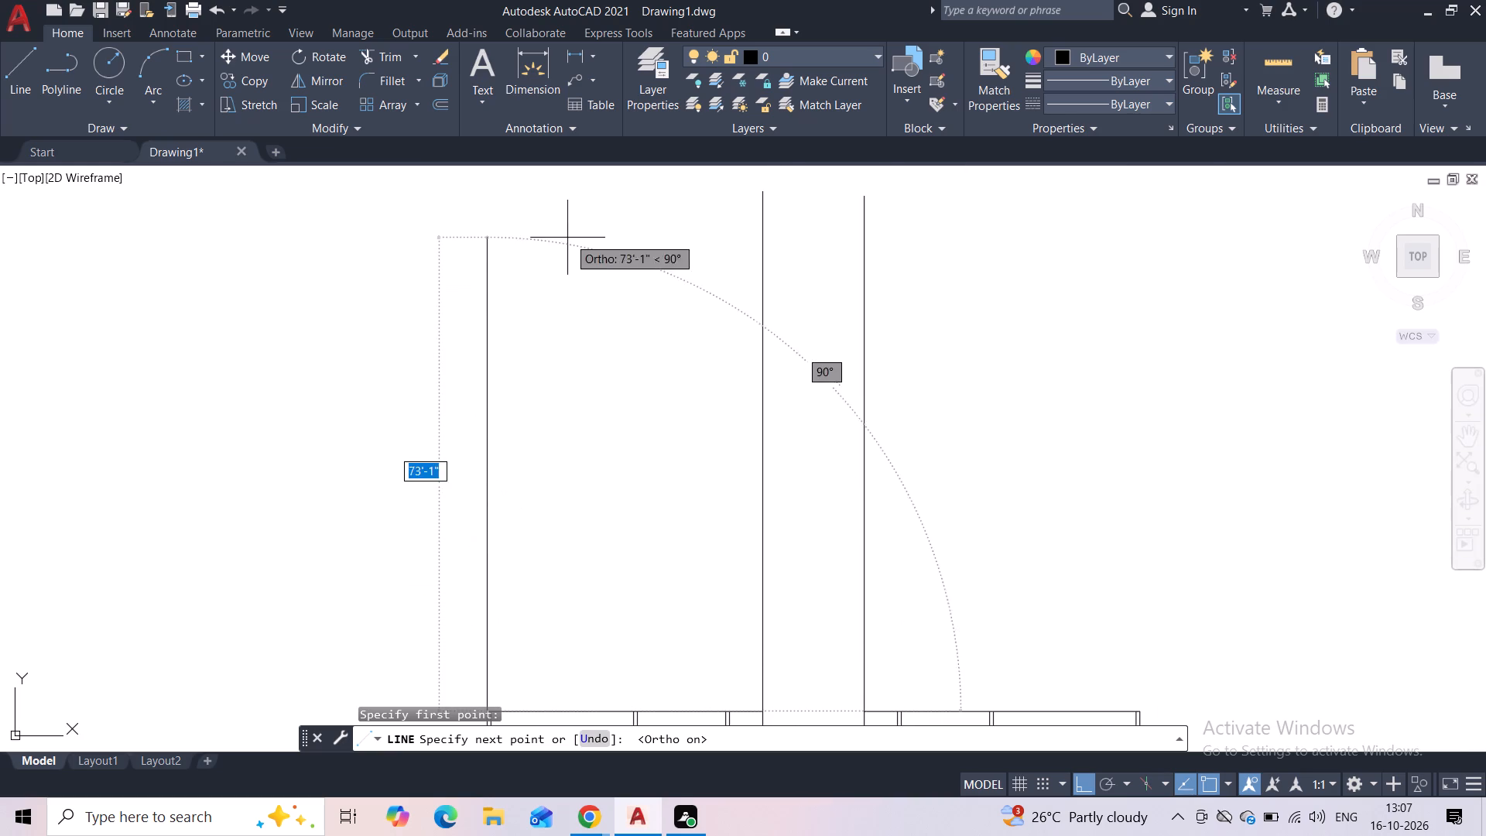
pyautogui.click(570, 203)
pyautogui.press('Escape')
# Draw a short horizontal line inward from the new outer vertical line, about halfway between the left wing and that line's top.
pyautogui.moveTo(585, 490); pyautogui.dragTo(545, 242, button='middle')
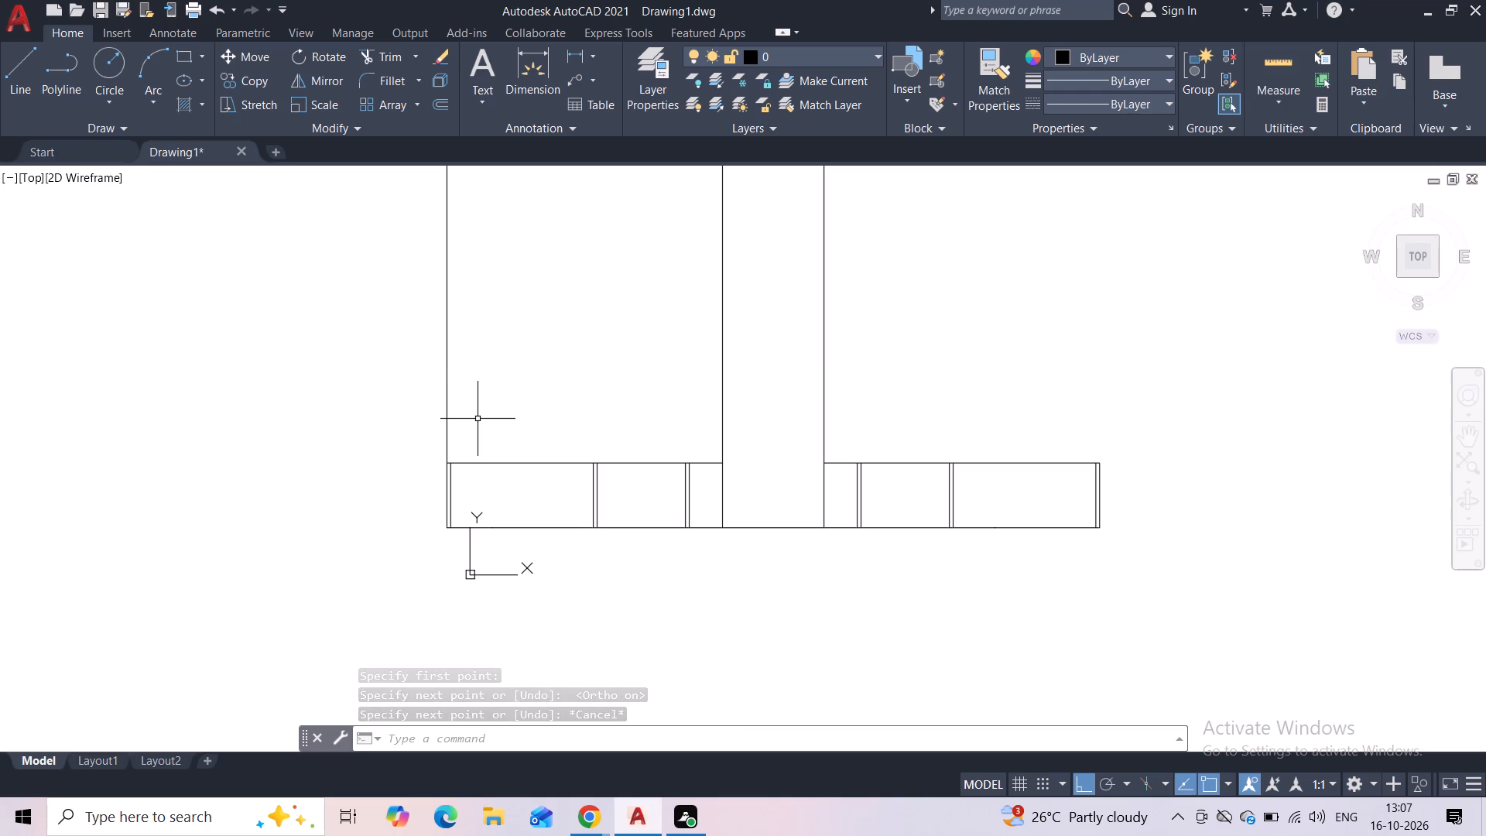
pyautogui.click(34, 88)
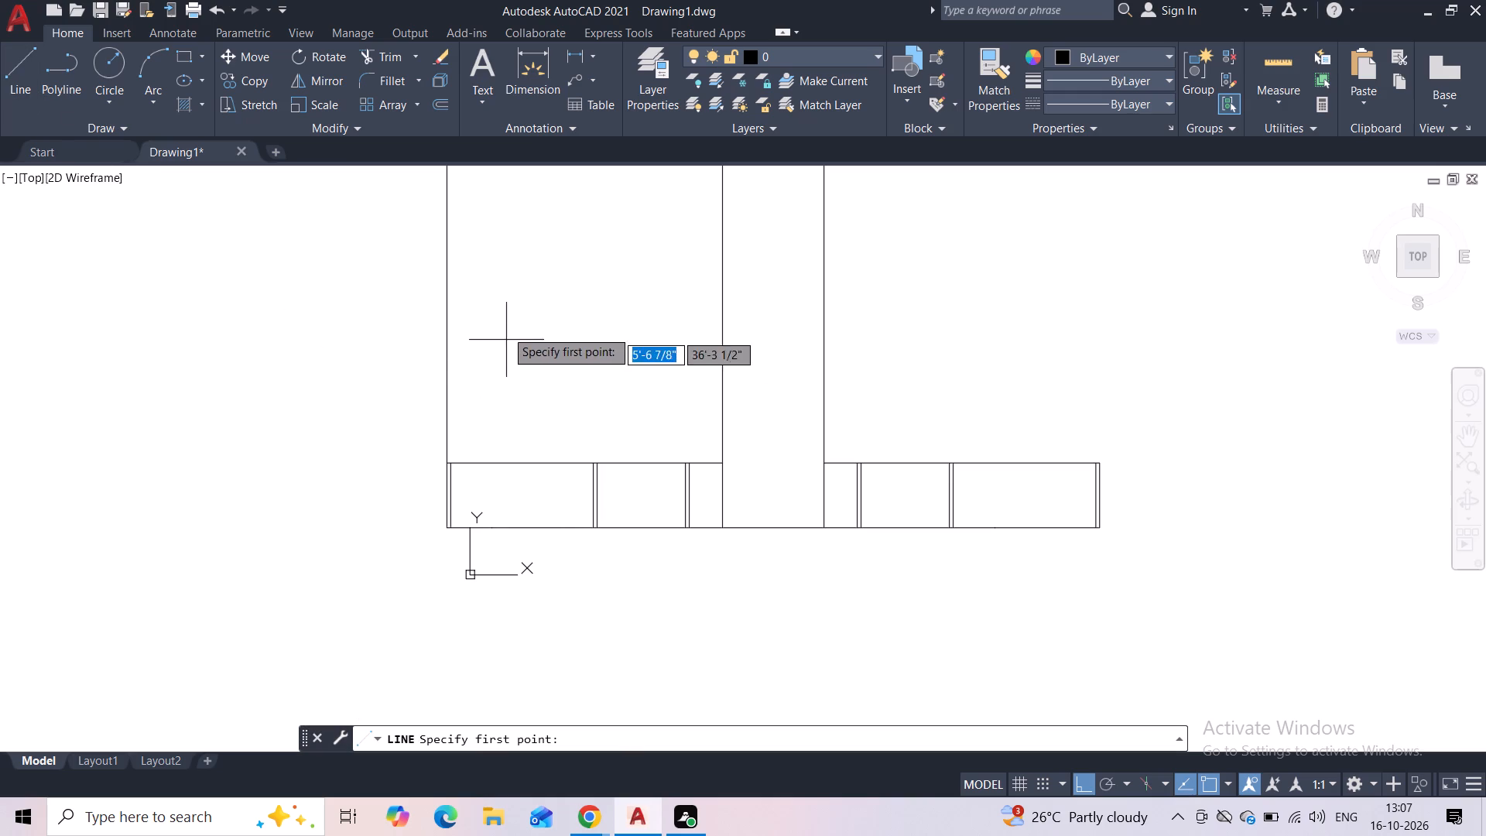
pyautogui.moveTo(505, 327); pyautogui.dragTo(472, 485, button='middle')
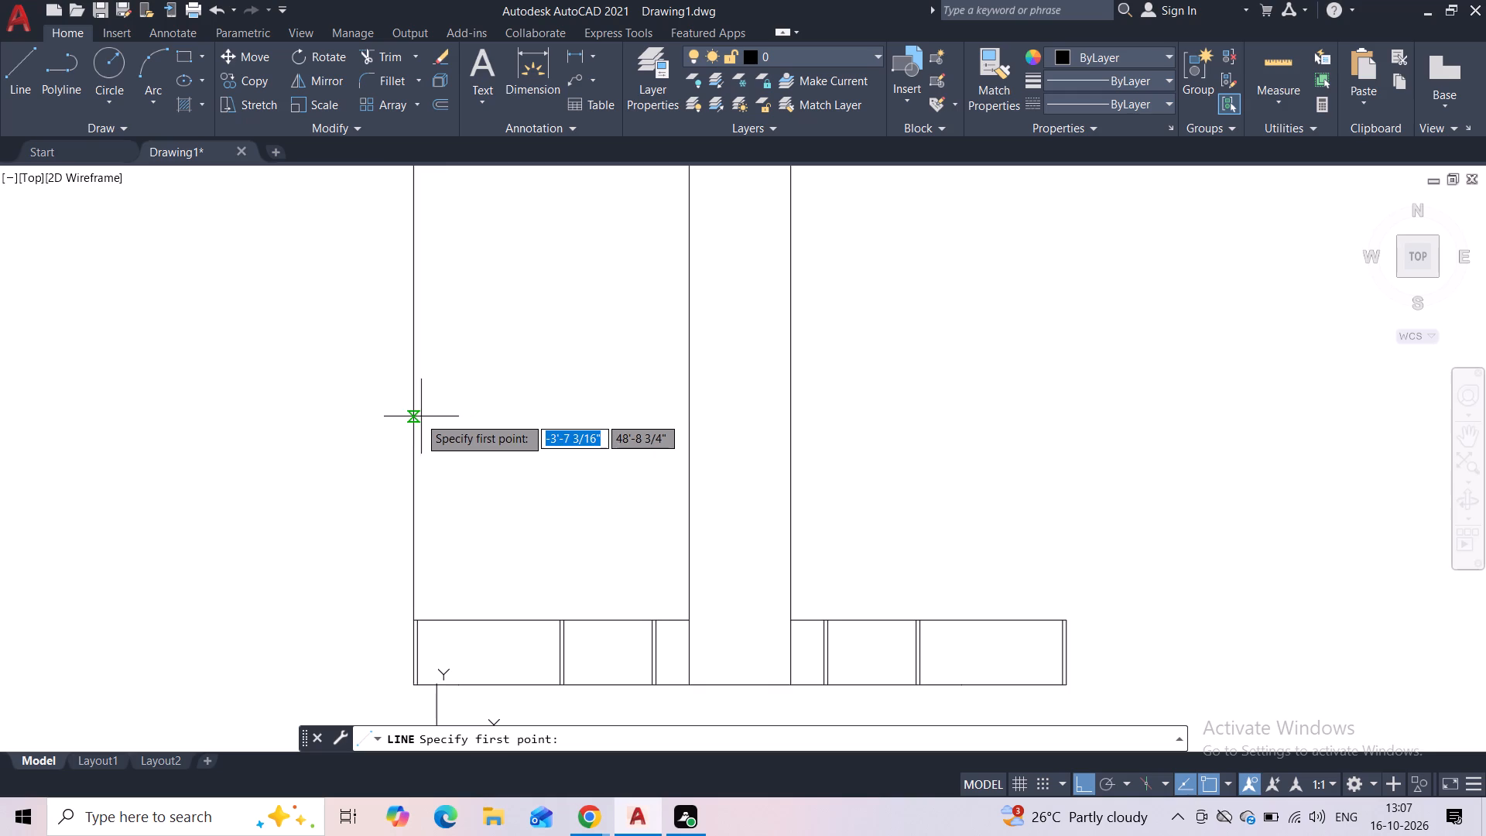
pyautogui.click(416, 416)
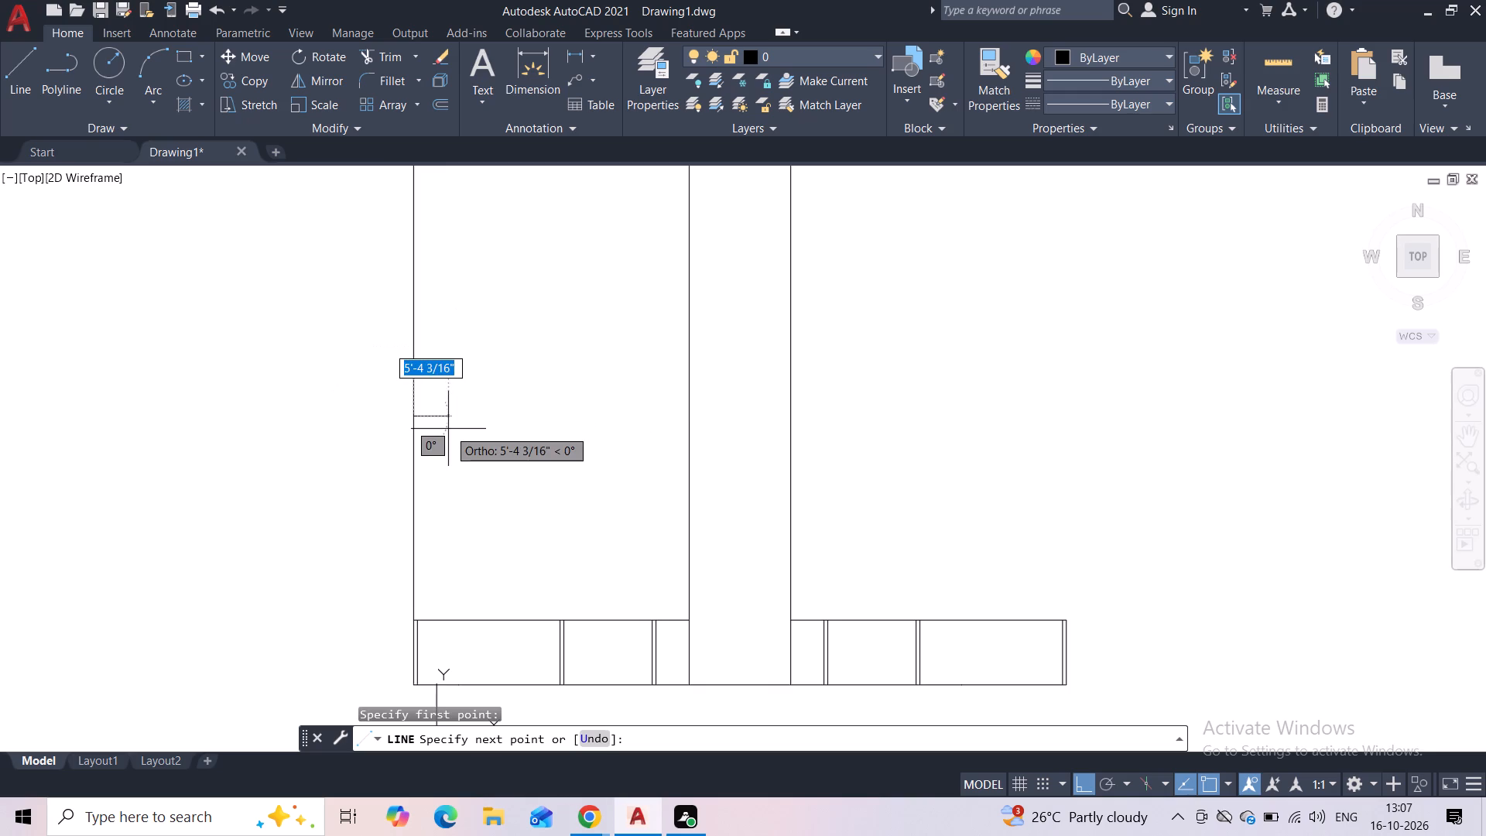
pyautogui.scroll(2, 441, 420)
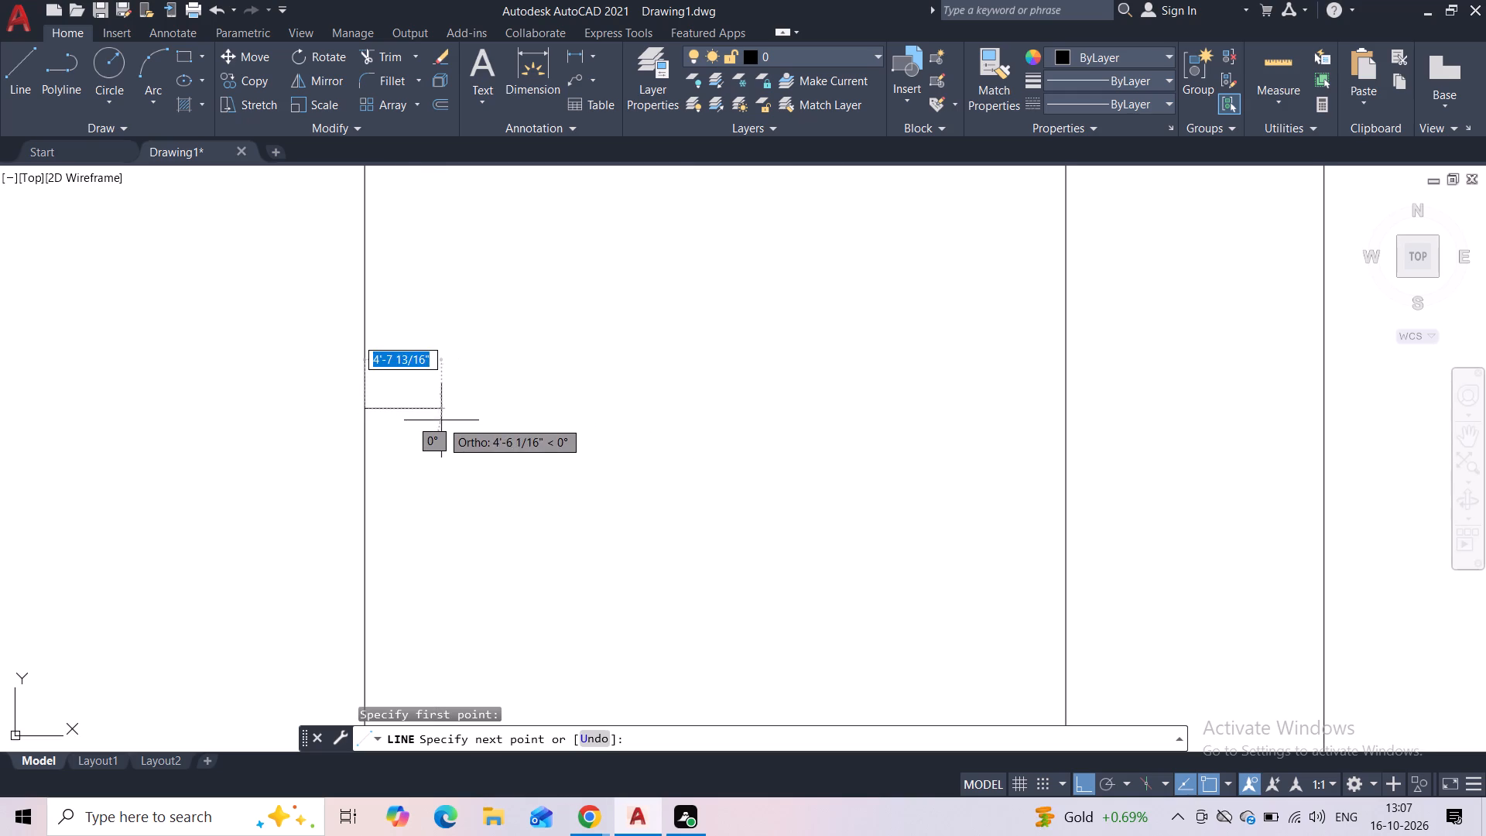
pyautogui.click(418, 412)
pyautogui.press('Escape')
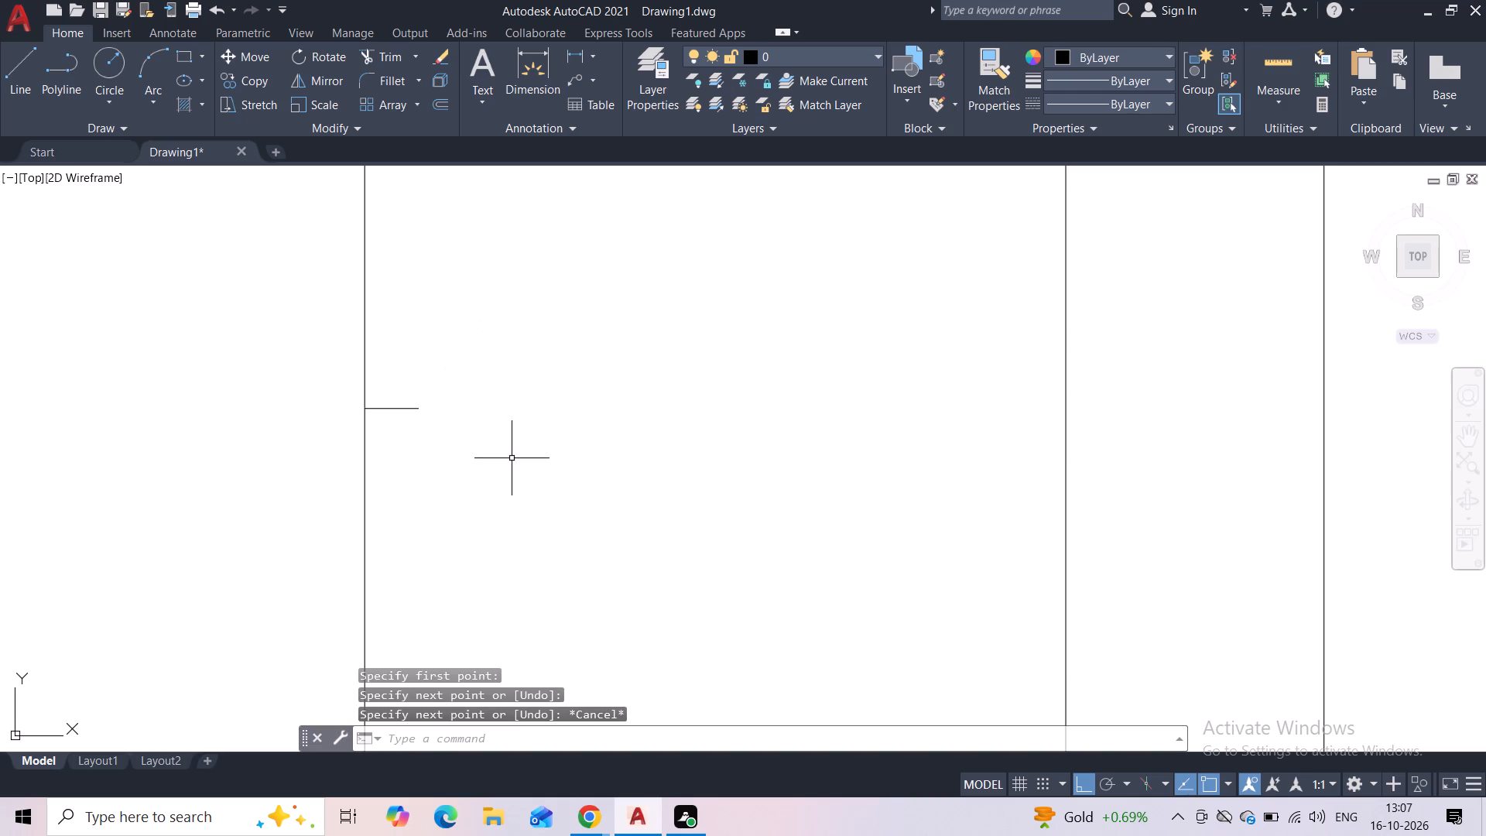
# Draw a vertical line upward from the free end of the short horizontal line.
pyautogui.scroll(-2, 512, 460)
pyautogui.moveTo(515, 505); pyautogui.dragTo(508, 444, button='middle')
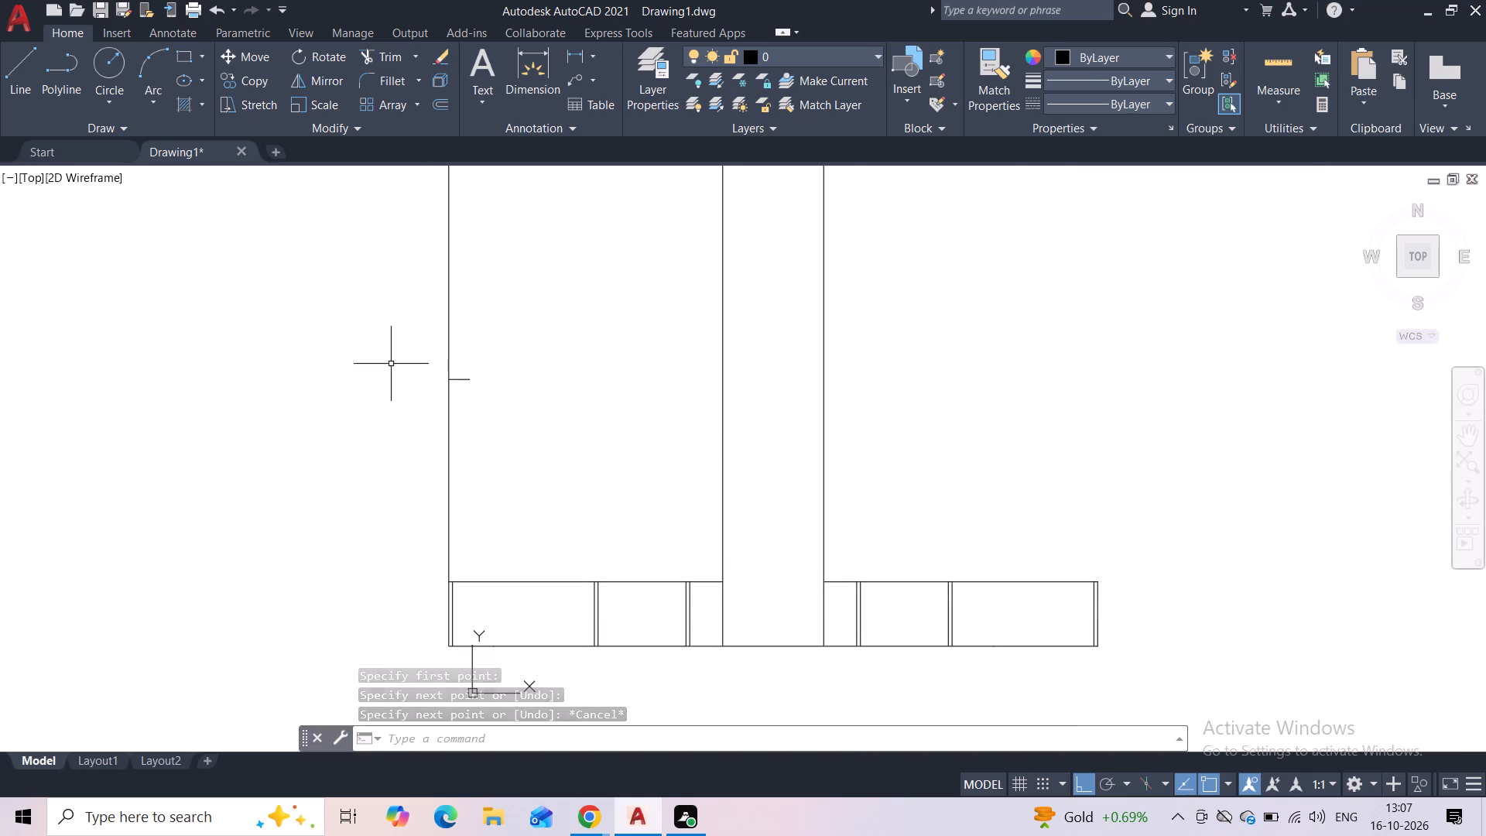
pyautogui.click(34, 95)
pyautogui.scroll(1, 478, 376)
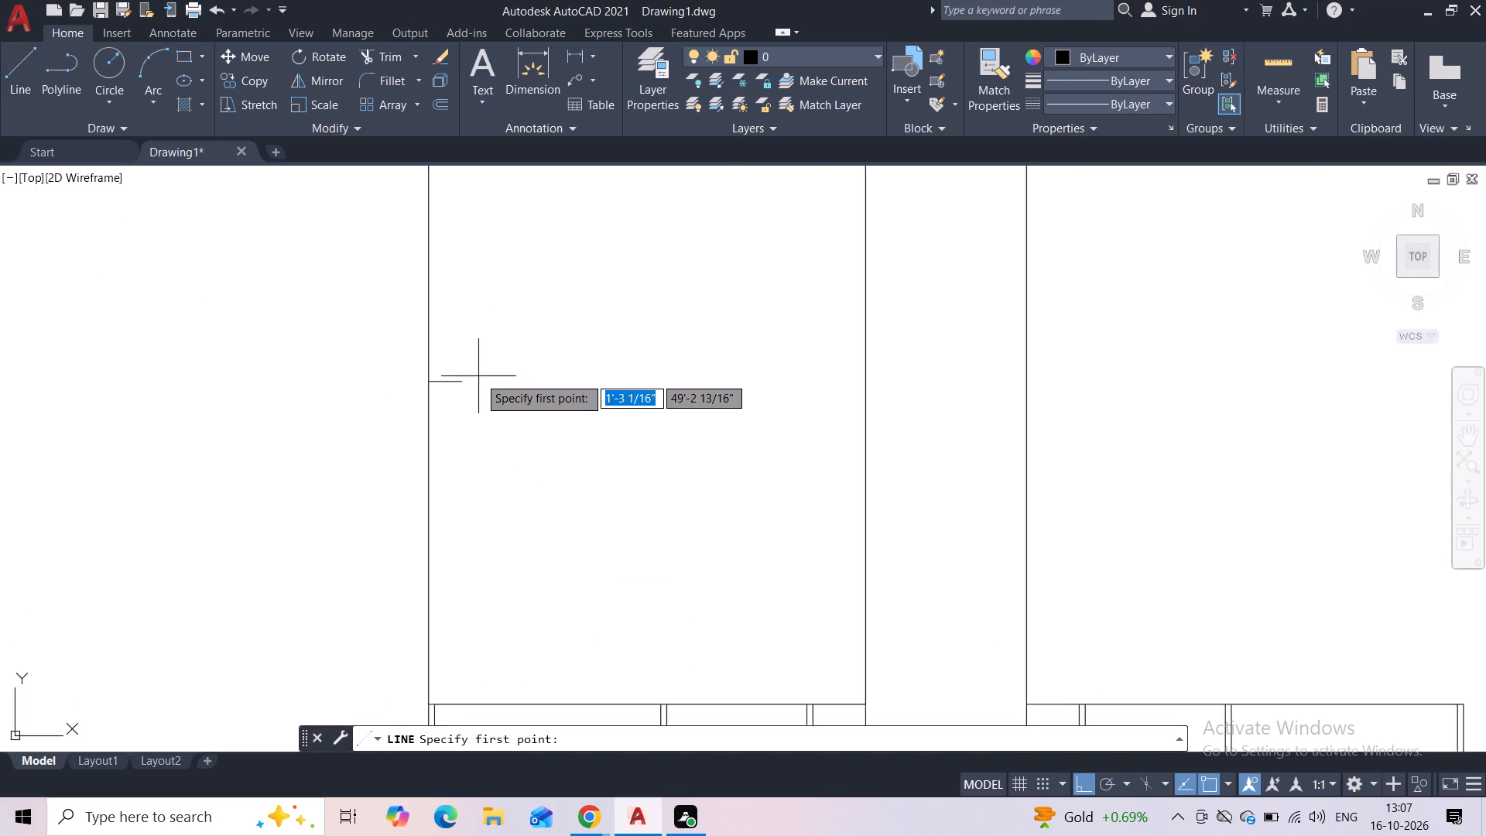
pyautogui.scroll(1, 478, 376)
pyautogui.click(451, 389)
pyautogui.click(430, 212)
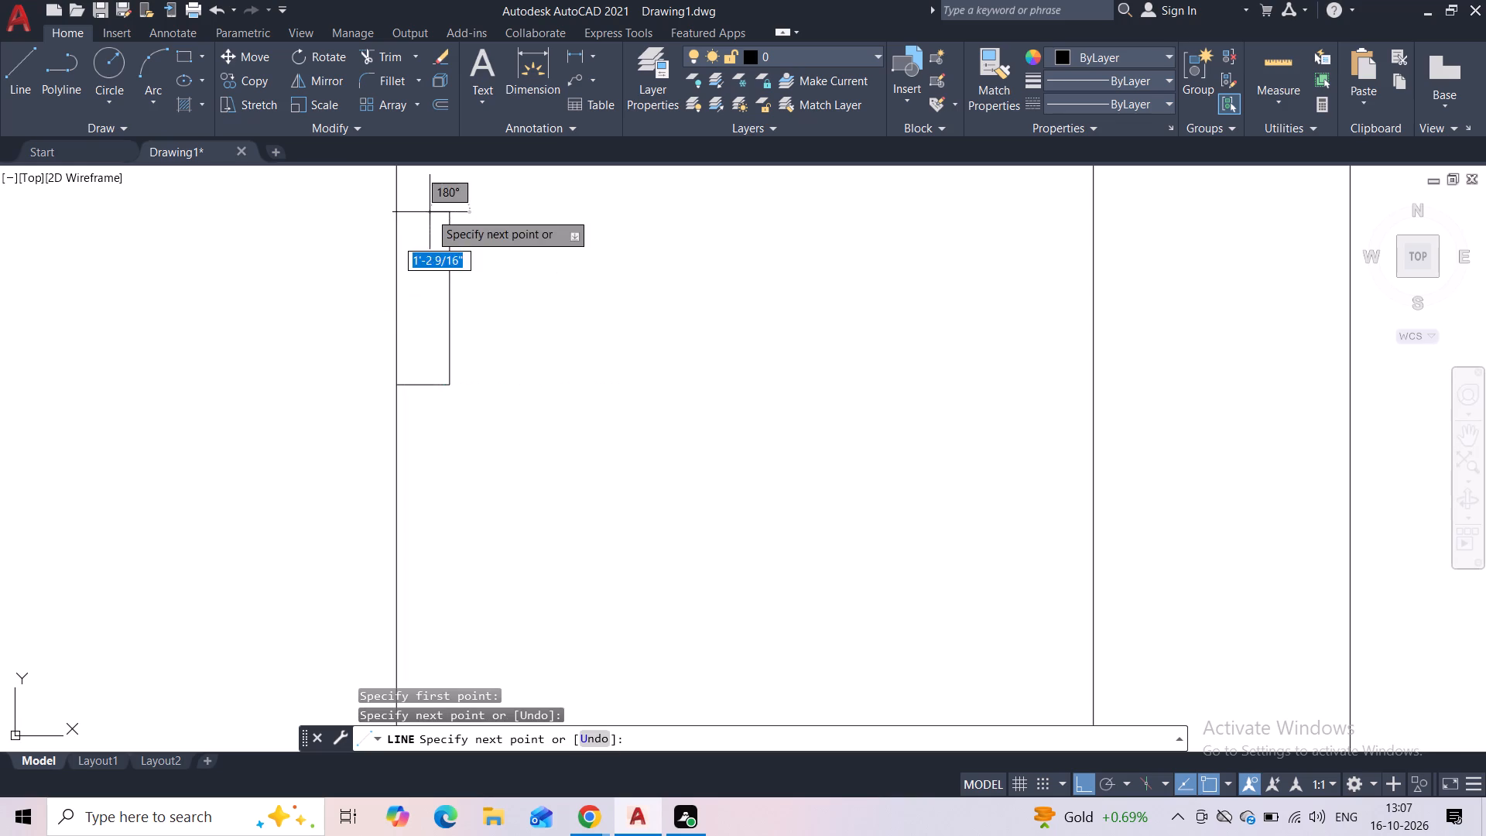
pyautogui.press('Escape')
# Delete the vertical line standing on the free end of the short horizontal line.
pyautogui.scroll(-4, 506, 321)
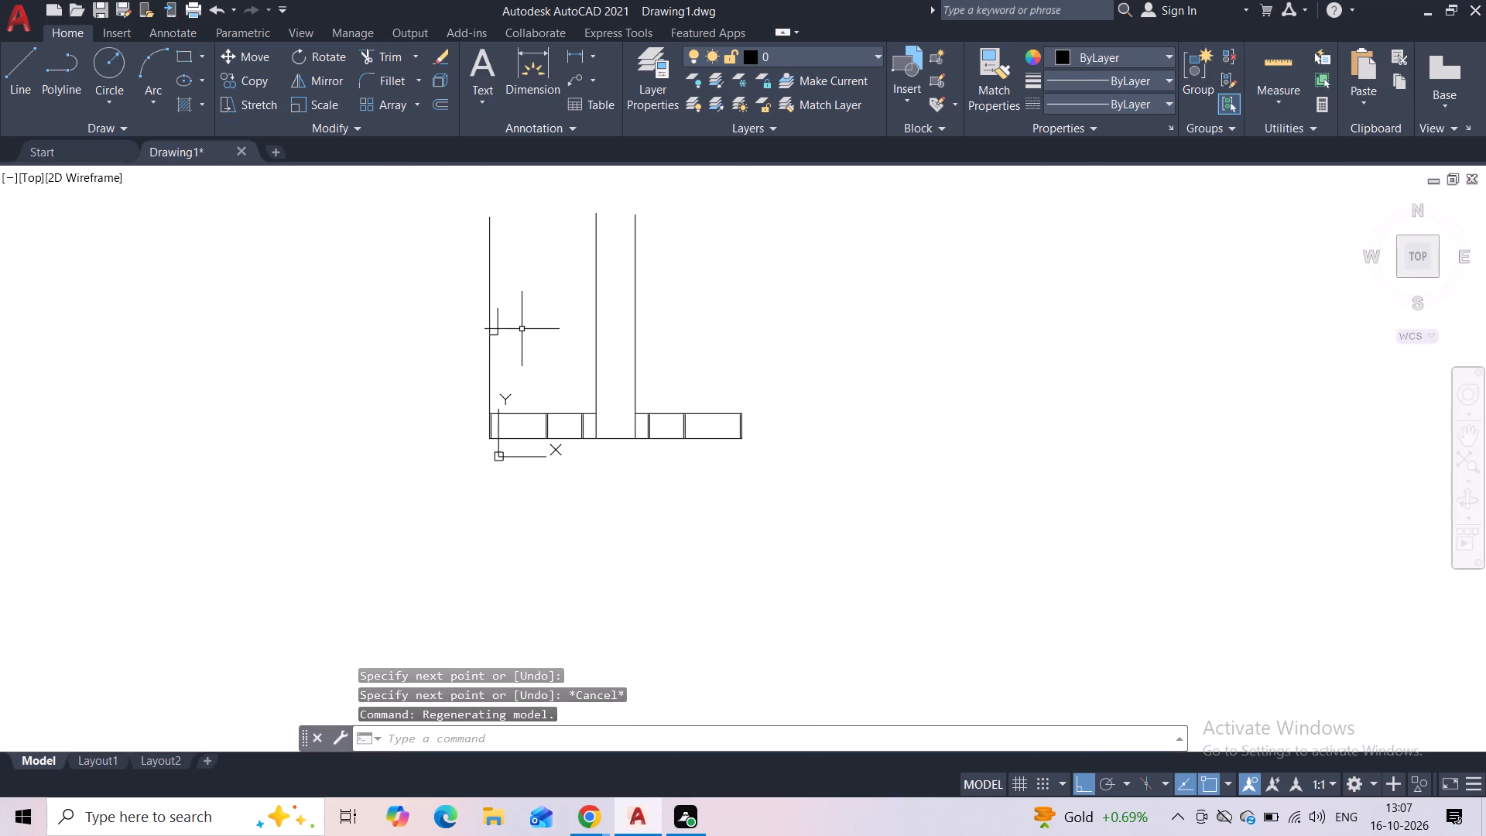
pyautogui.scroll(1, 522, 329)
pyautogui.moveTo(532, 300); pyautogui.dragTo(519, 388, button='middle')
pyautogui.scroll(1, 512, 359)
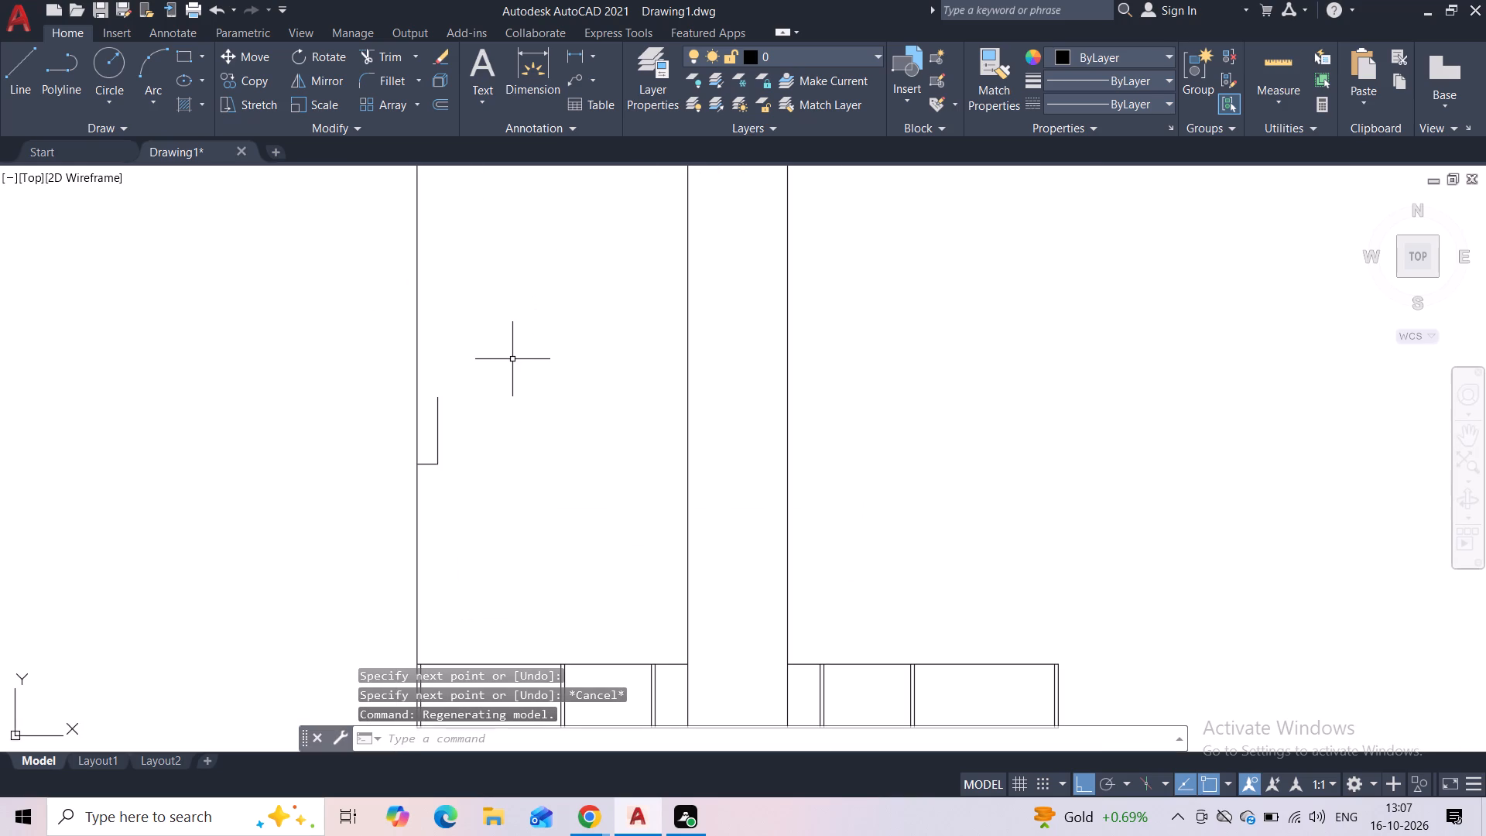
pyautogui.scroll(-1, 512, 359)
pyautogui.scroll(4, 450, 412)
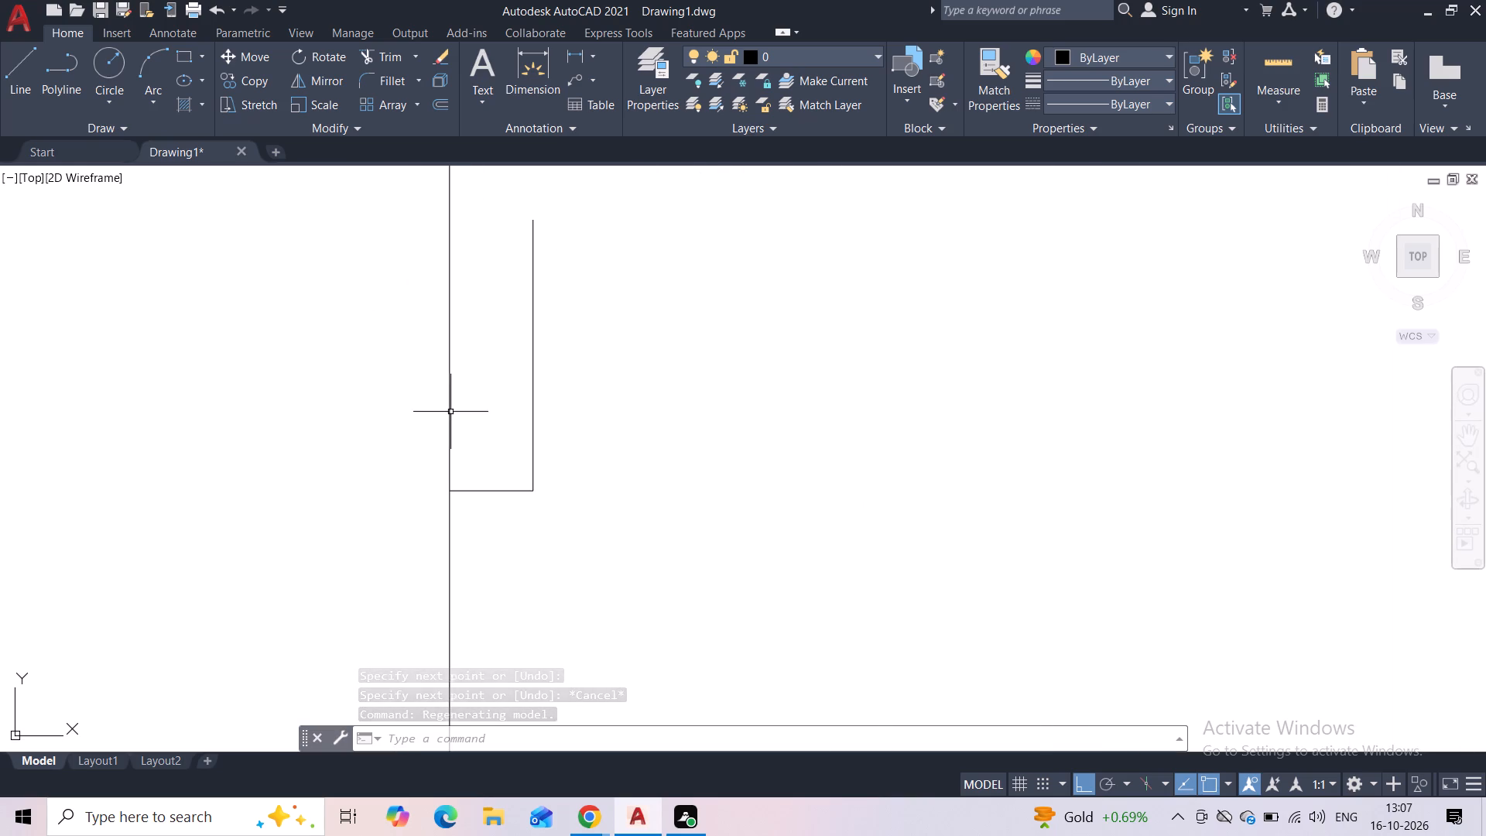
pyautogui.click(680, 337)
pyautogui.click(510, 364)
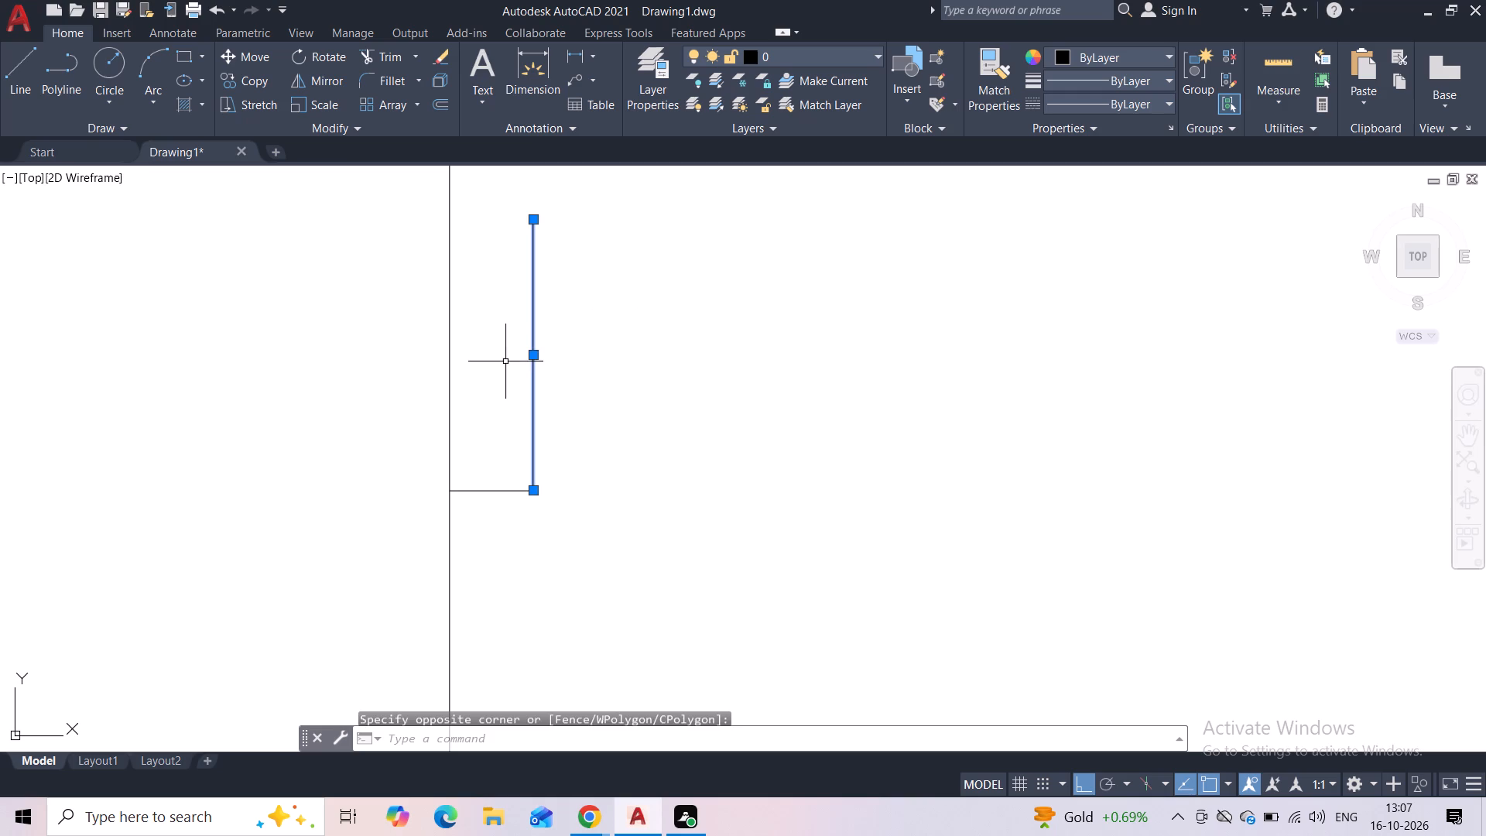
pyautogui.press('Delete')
# Extend the short horizontal line slightly inward with a new segment, continuing into a vertical line about 6' upward.
pyautogui.click(12, 84)
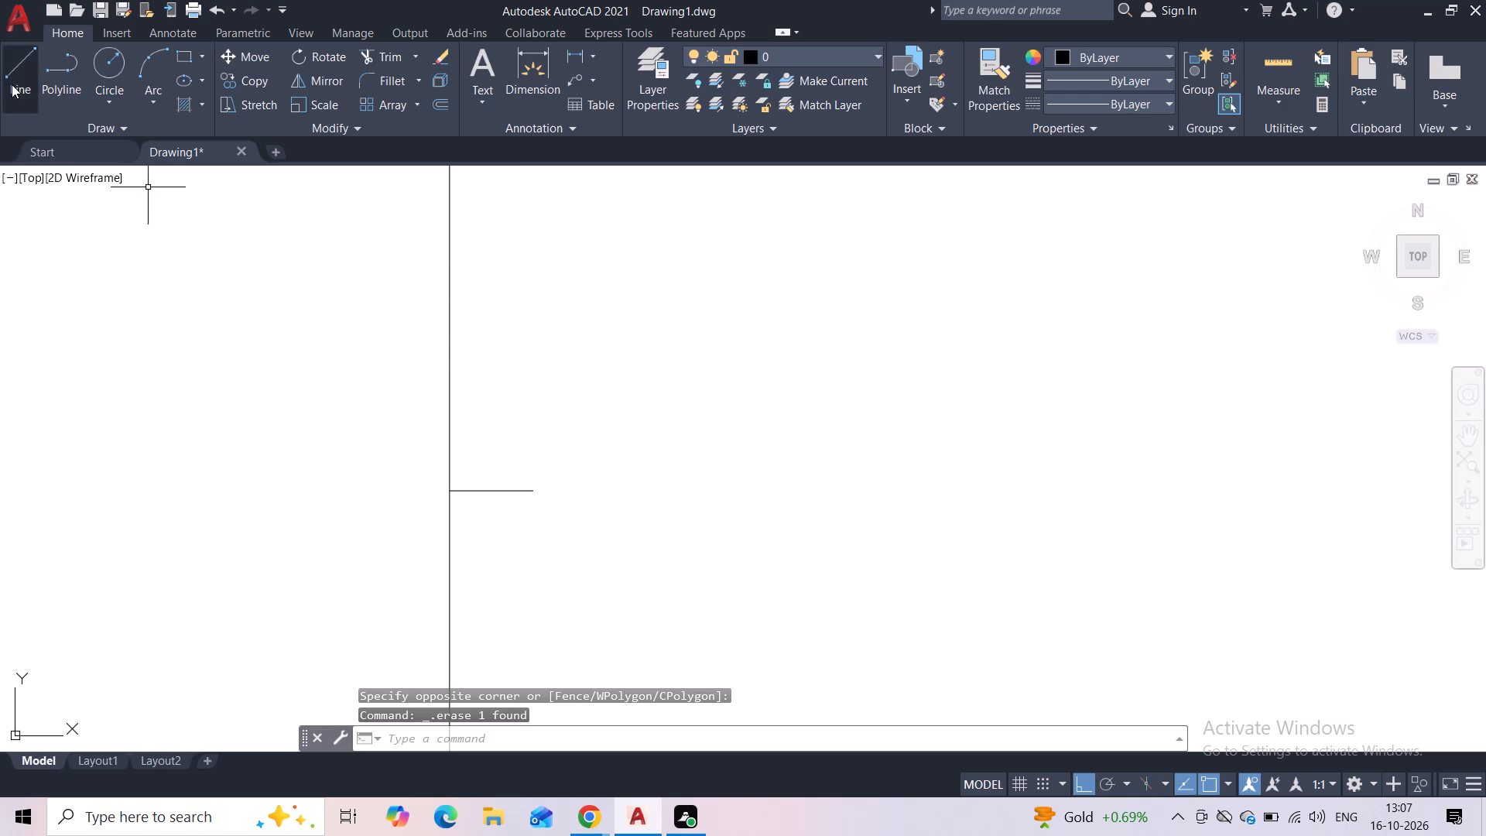
pyautogui.click(539, 494)
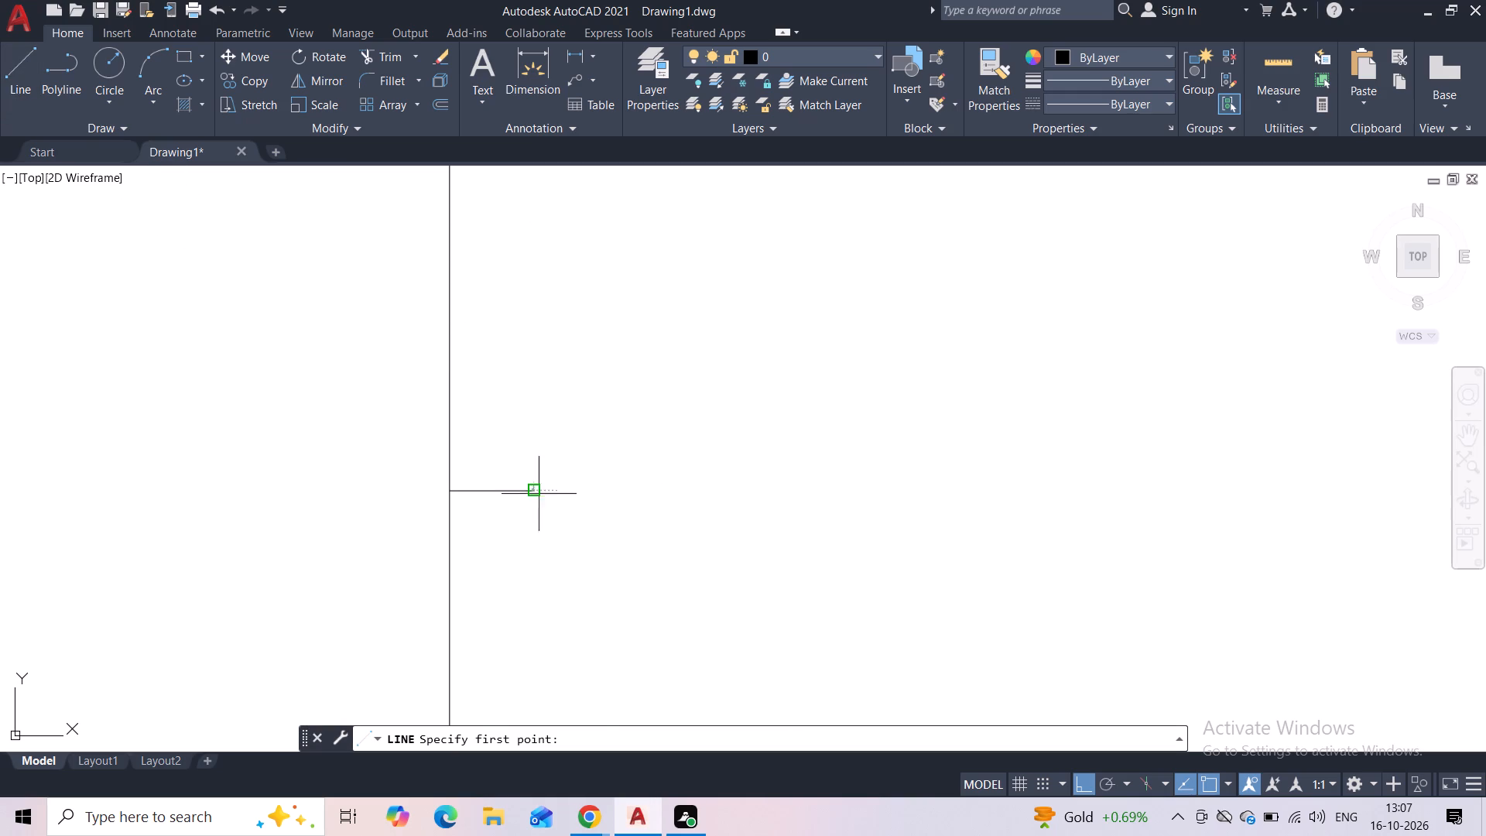
pyautogui.click(559, 494)
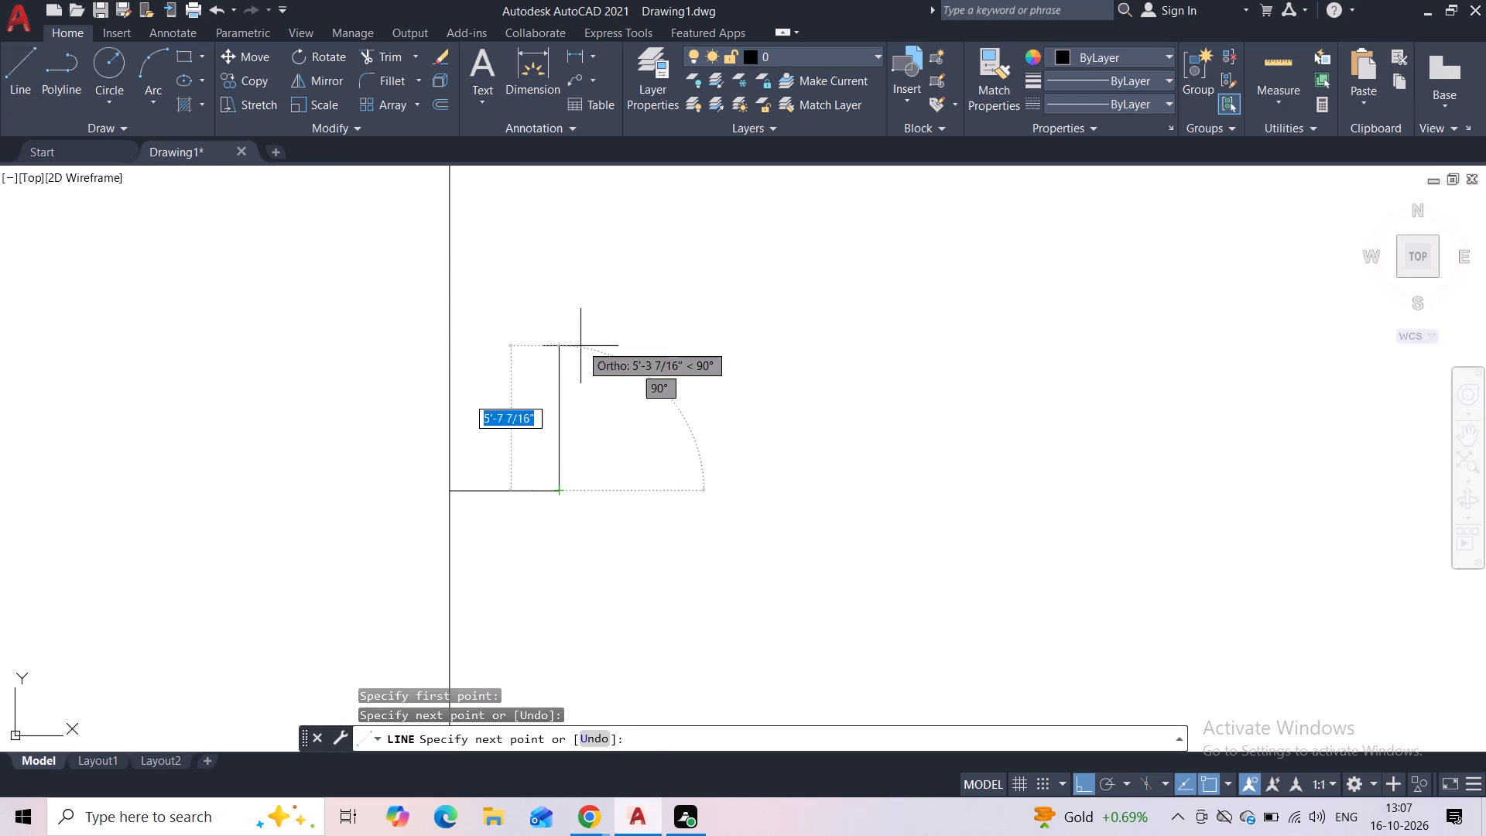
pyautogui.click(580, 337)
pyautogui.press('Escape')
# Draw a vertical line straight down from the inner end of the short horizontal, stopping above the left wing's top line.
pyautogui.scroll(-4, 663, 448)
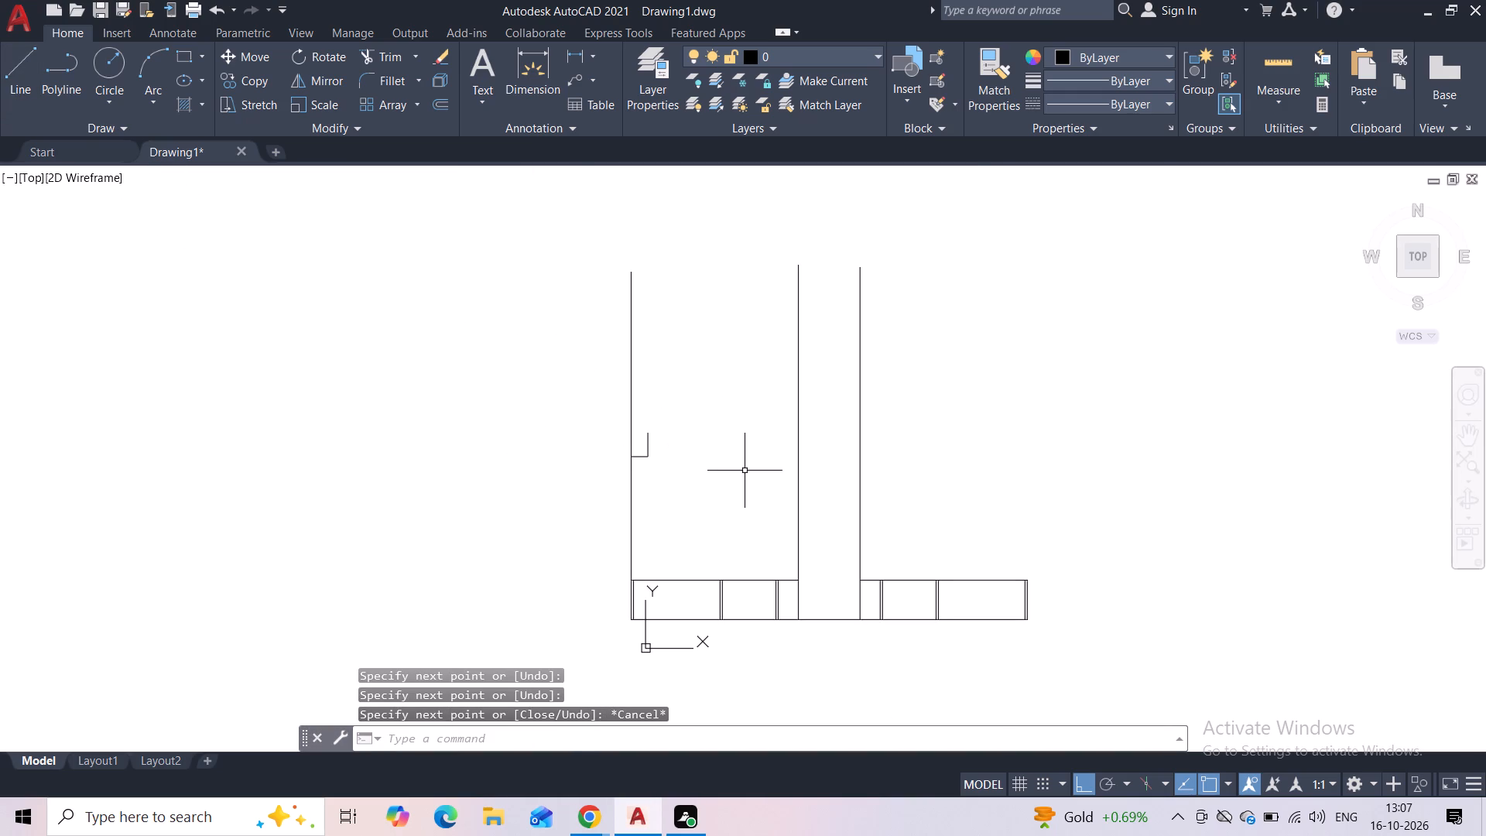
pyautogui.moveTo(745, 471); pyautogui.dragTo(710, 475, button='middle')
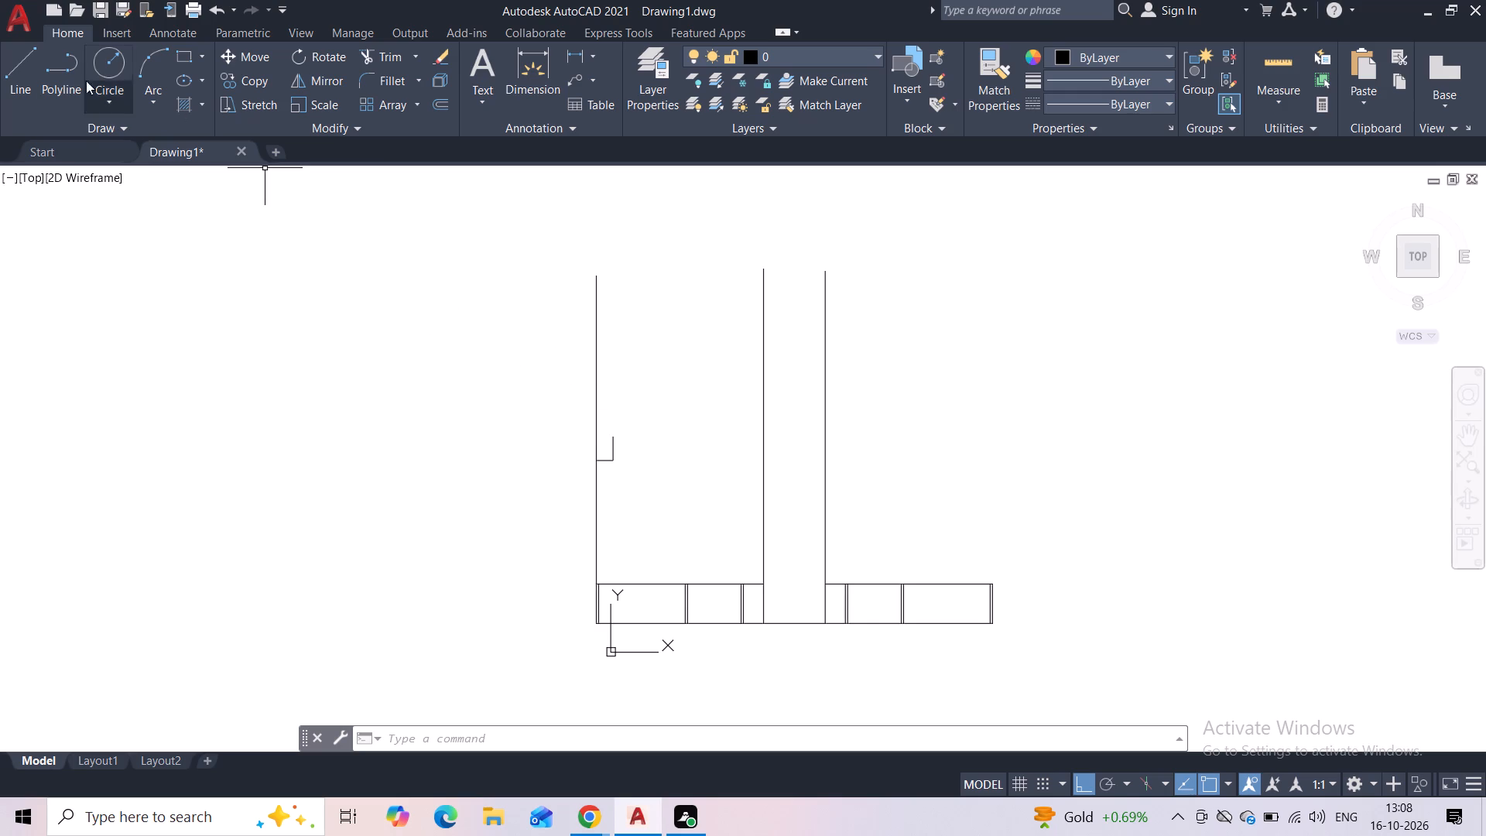
pyautogui.click(23, 85)
pyautogui.scroll(1, 635, 552)
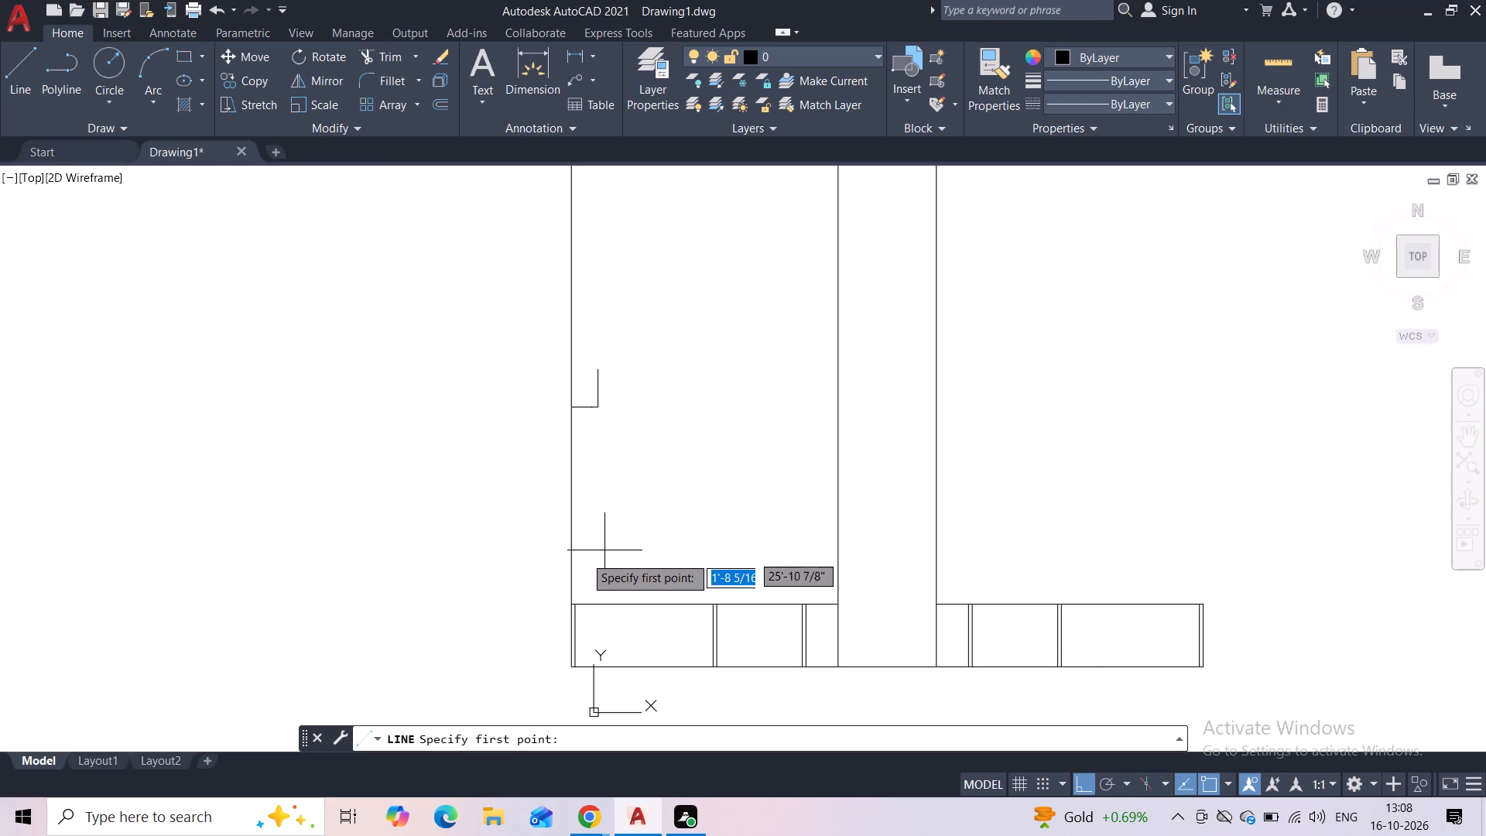
pyautogui.scroll(2, 580, 598)
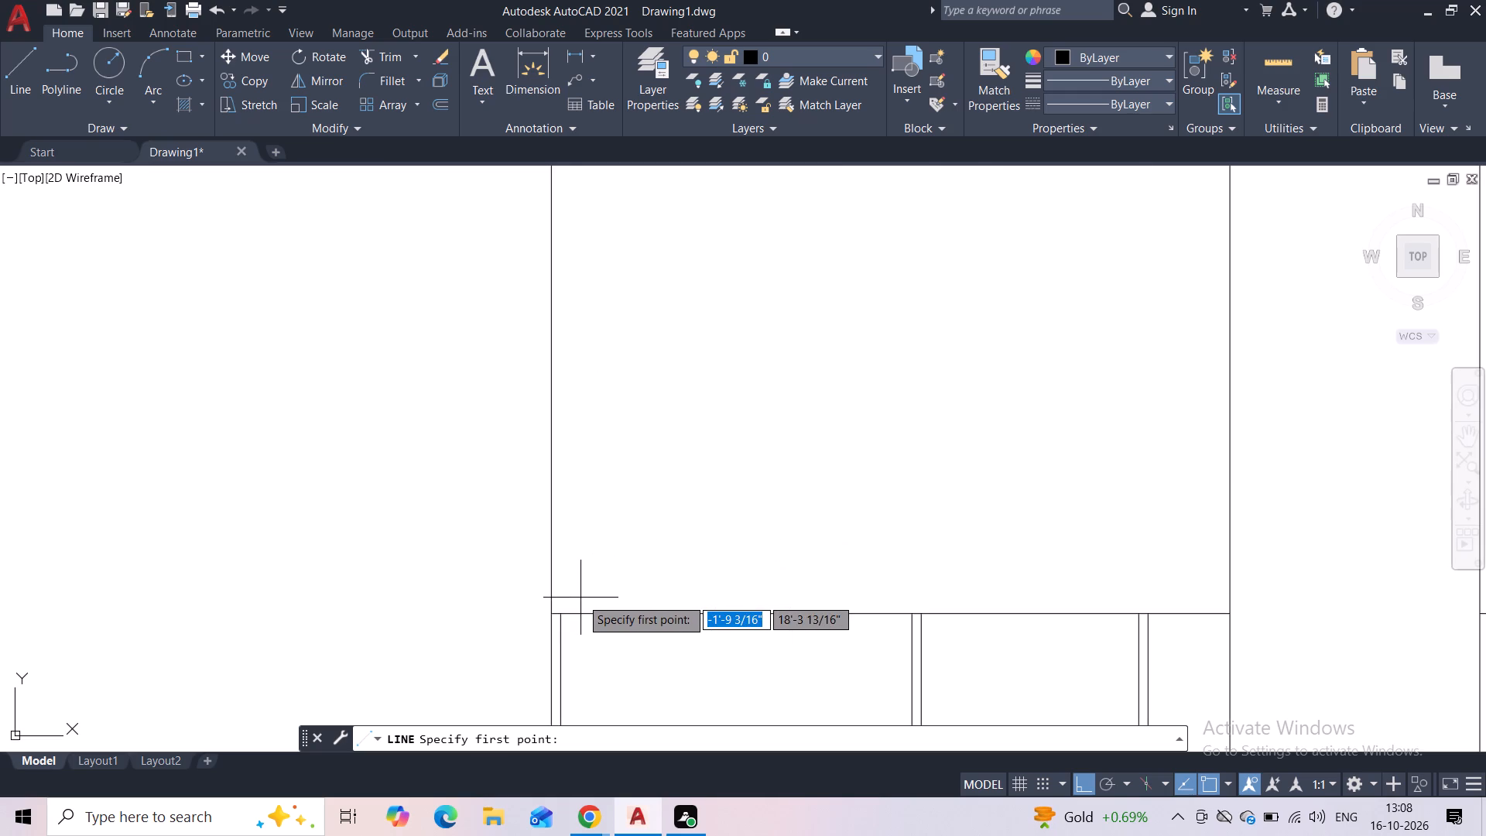
pyautogui.scroll(-2, 599, 503)
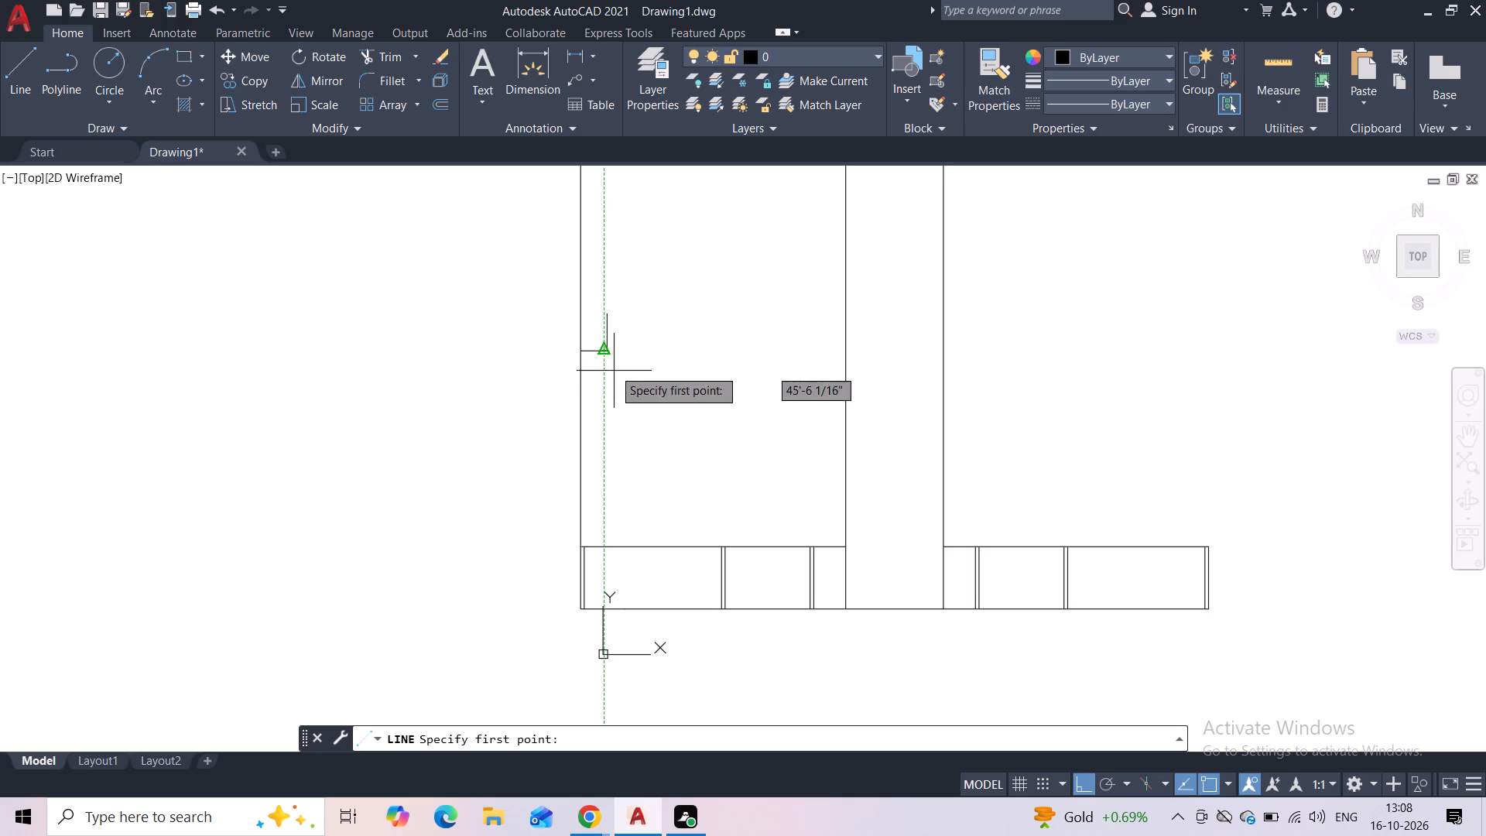
pyautogui.scroll(3, 608, 348)
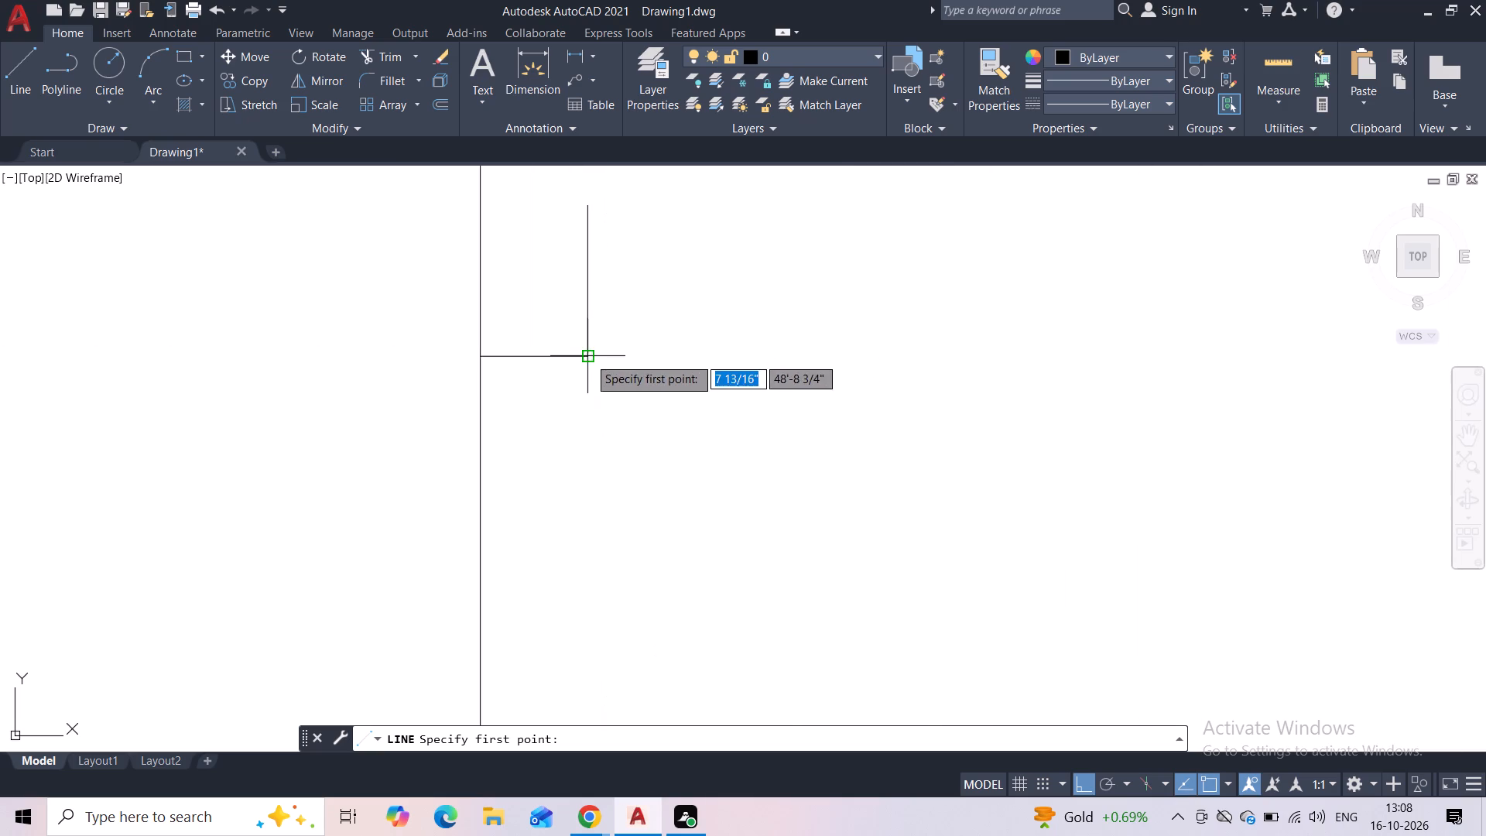
pyautogui.click(588, 357)
pyautogui.moveTo(596, 538); pyautogui.dragTo(564, 348, button='middle')
pyautogui.scroll(-3, 563, 357)
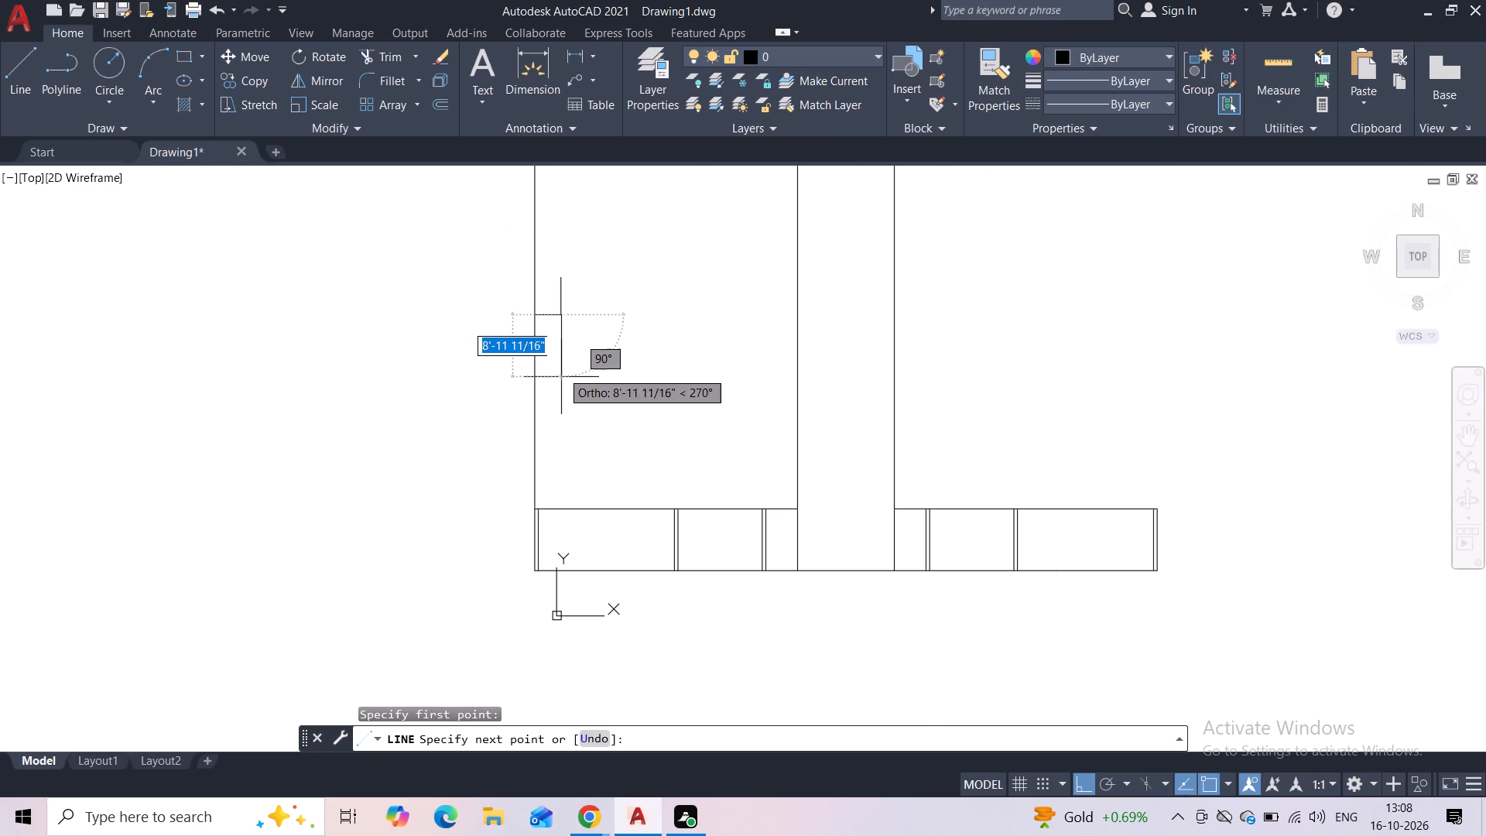
pyautogui.click(562, 437)
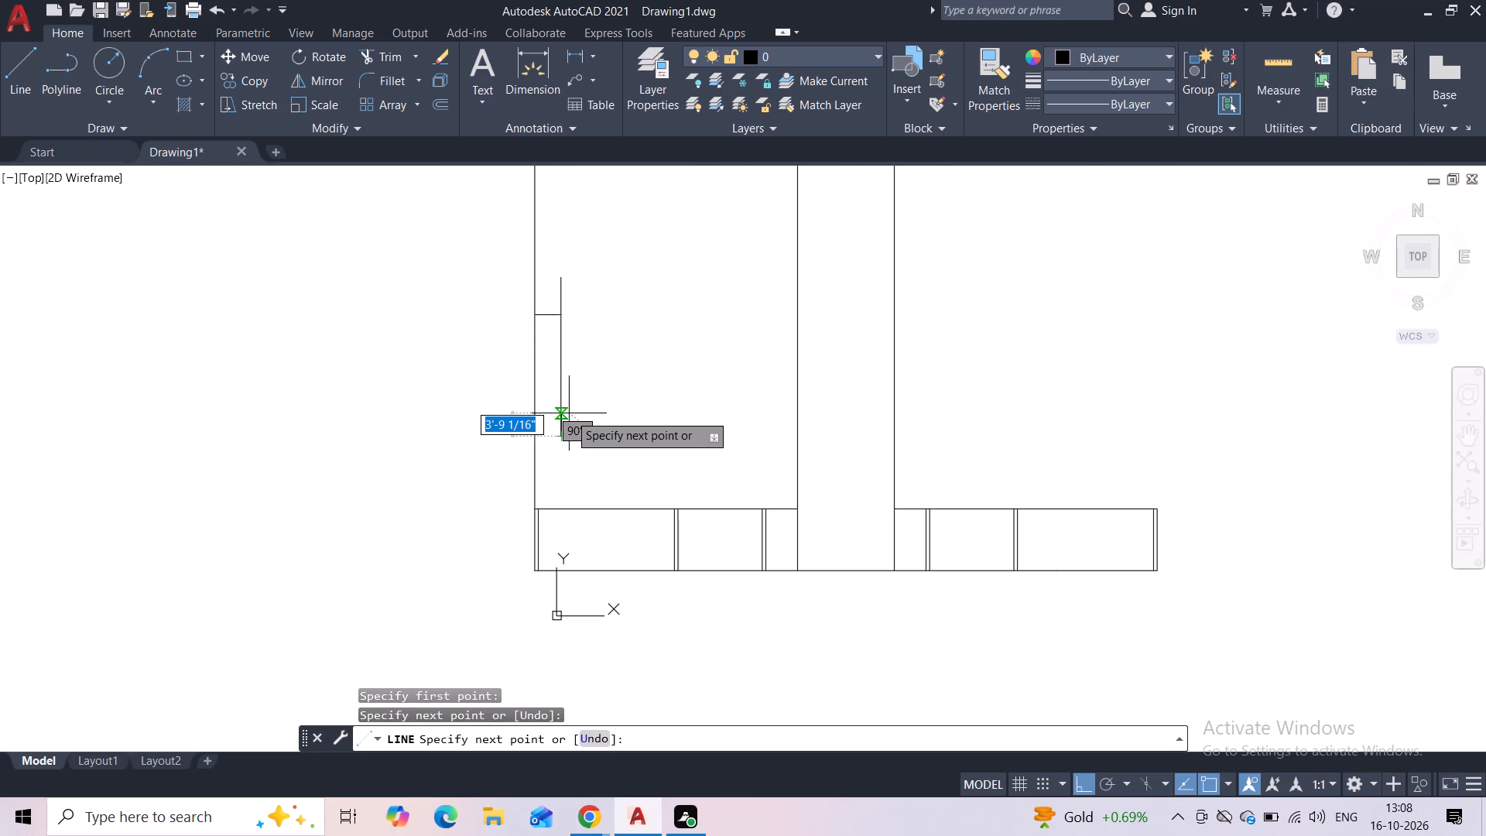
pyautogui.press('Escape')
# Draw a 10' line up from the left wing's top line, in line with the inner vertical, continuing into a horizontal about 33' inward.
pyautogui.click(28, 73)
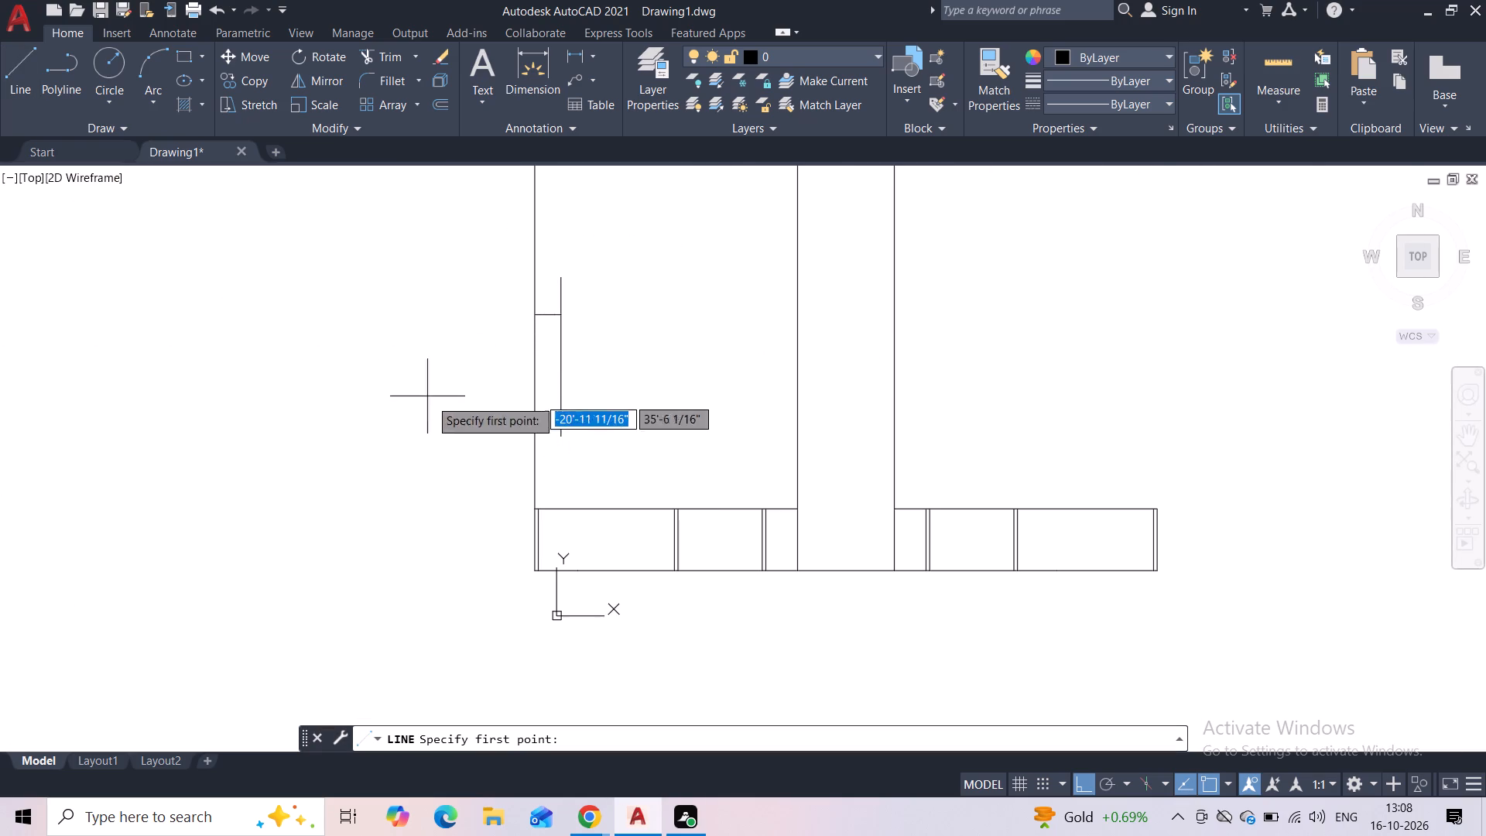
pyautogui.scroll(2, 461, 452)
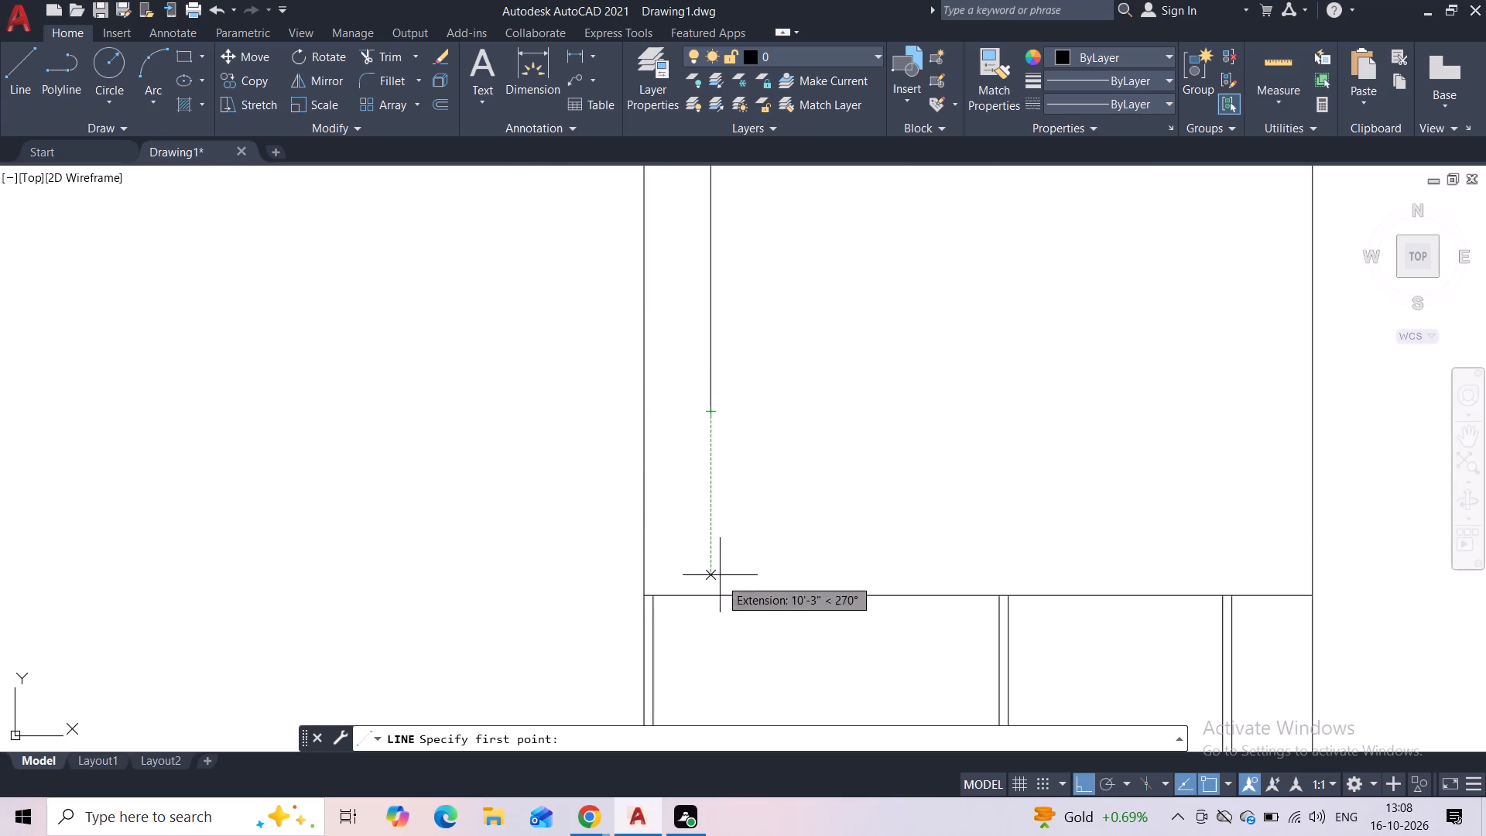
pyautogui.click(713, 594)
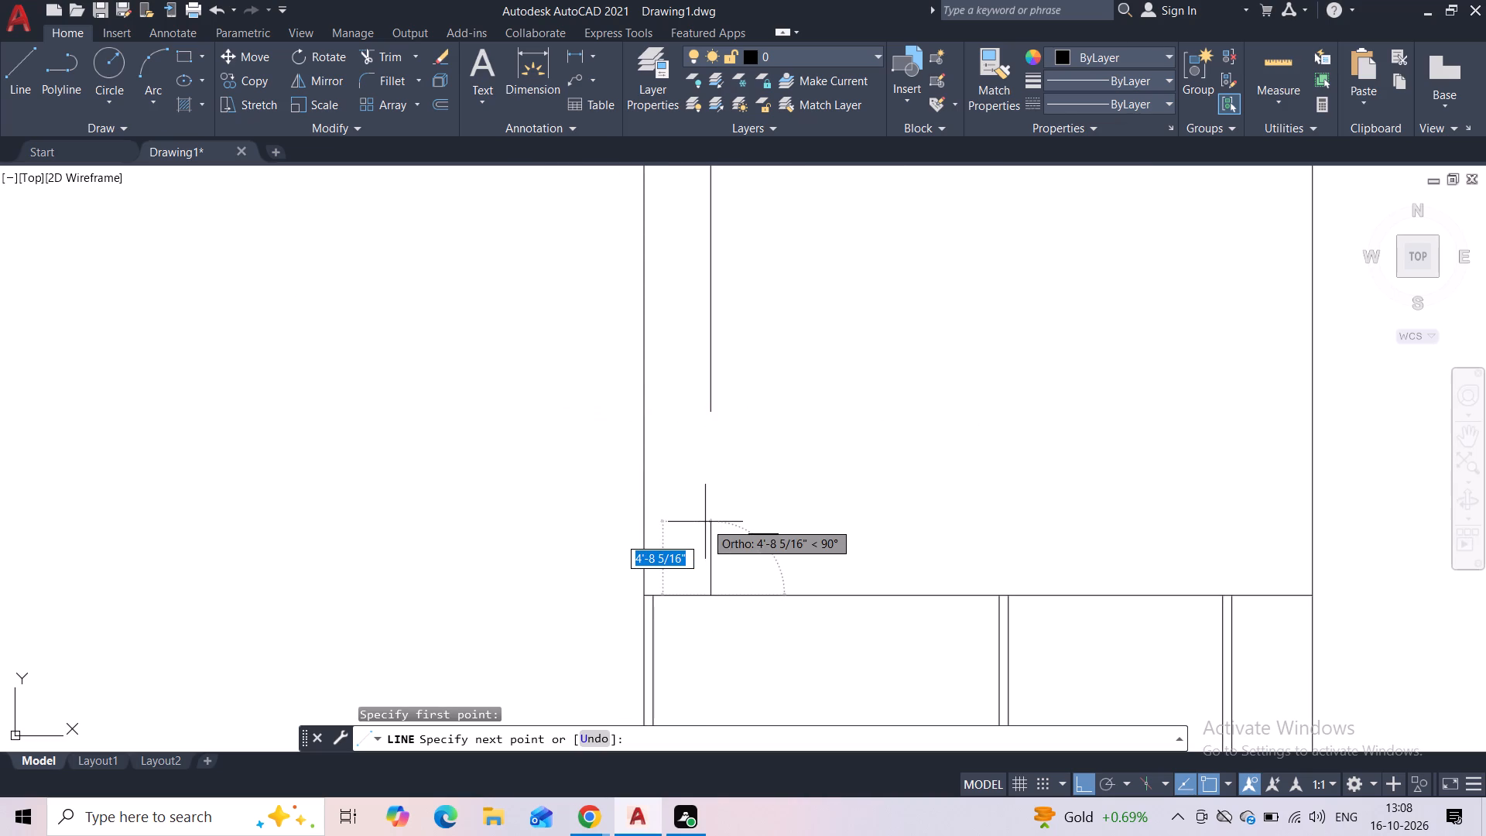
pyautogui.write("10'")
pyautogui.press('Return')
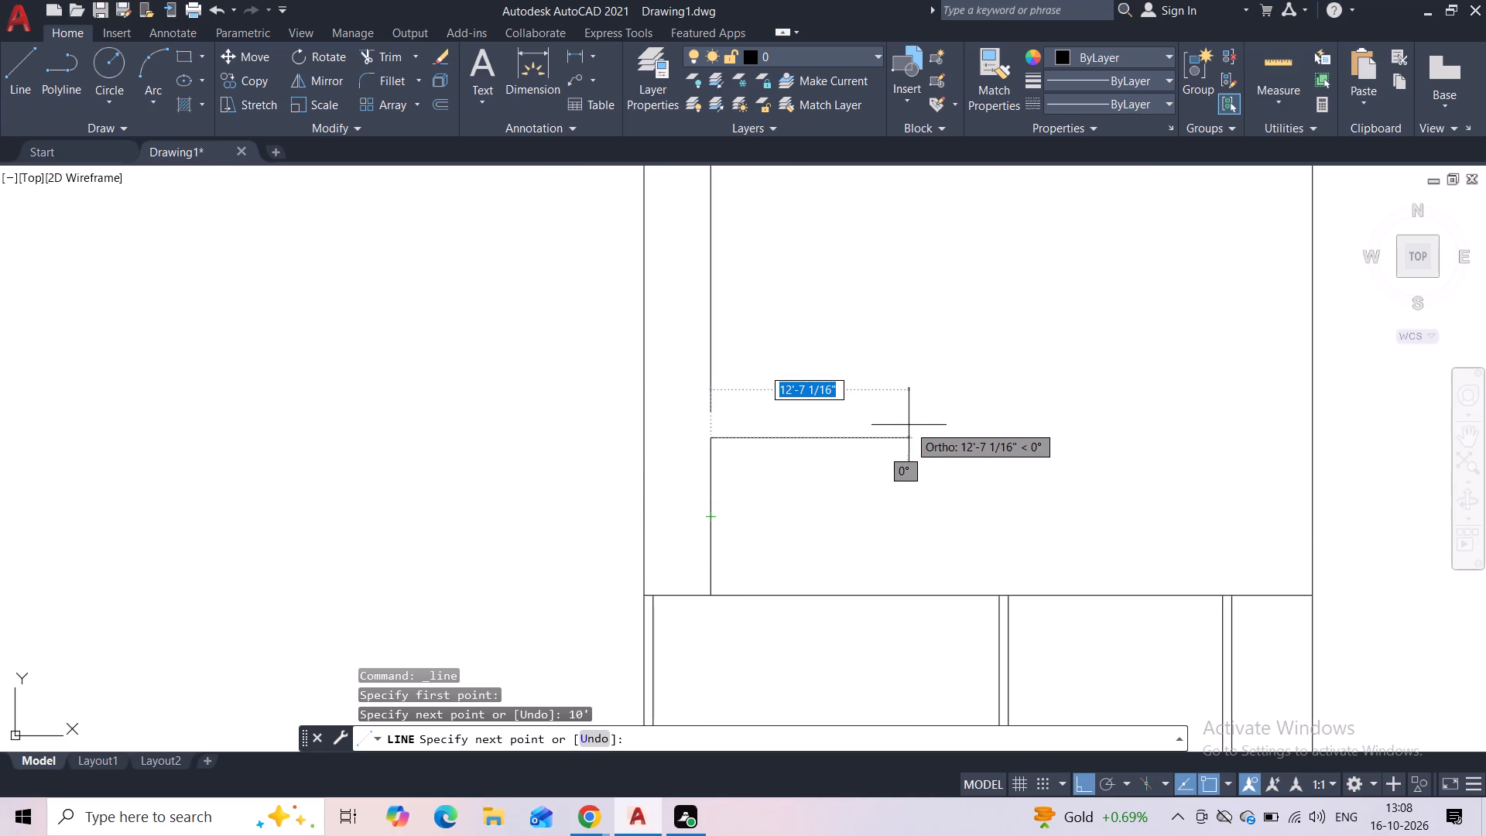
pyautogui.click(1236, 448)
pyautogui.press('Escape')
# Delete the 10' vertical line between the left wing's top line and the new horizontal.
pyautogui.click(769, 517)
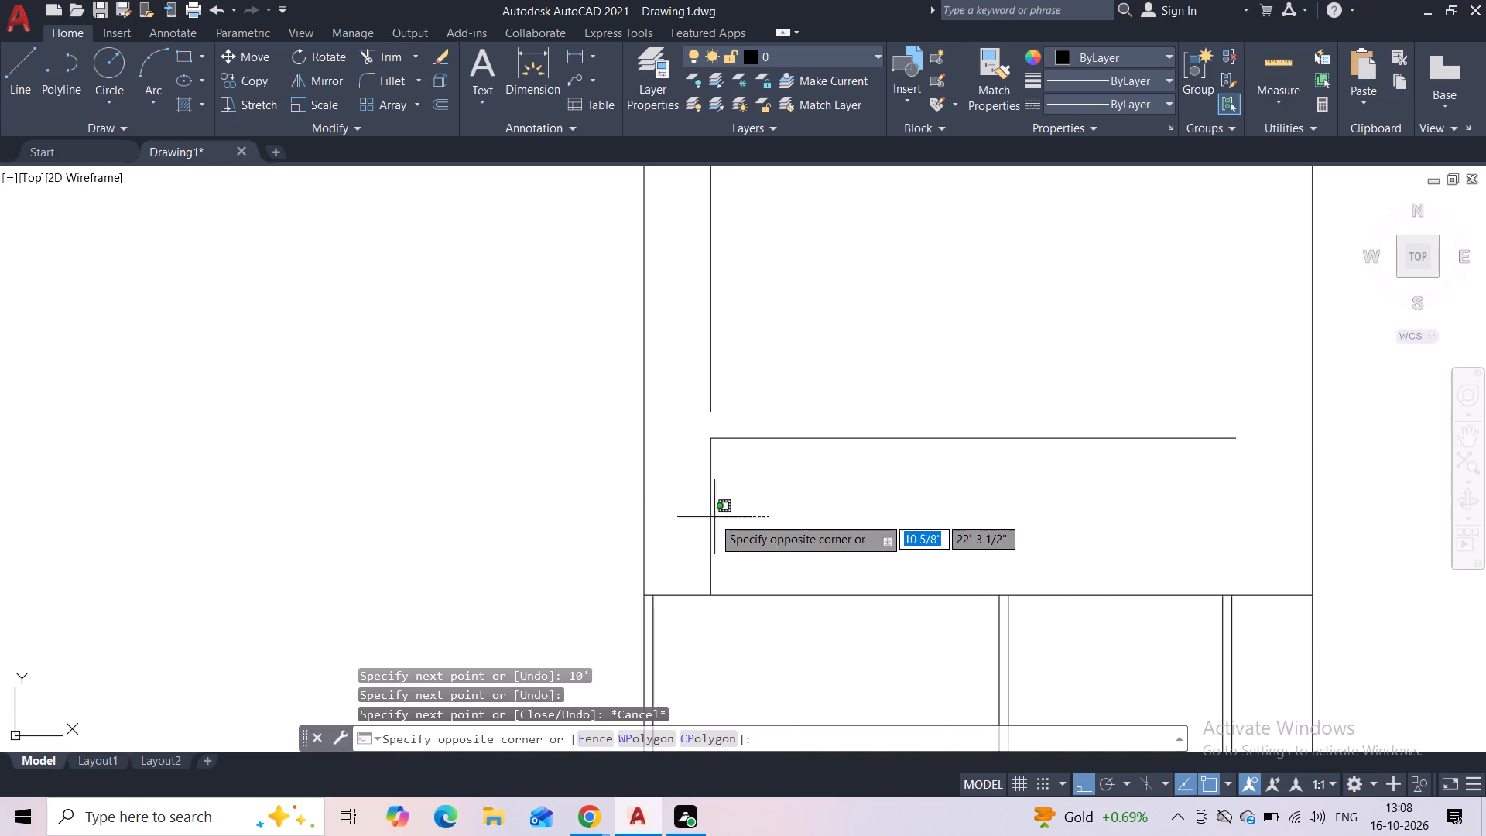
pyautogui.click(688, 517)
pyautogui.press('Delete')
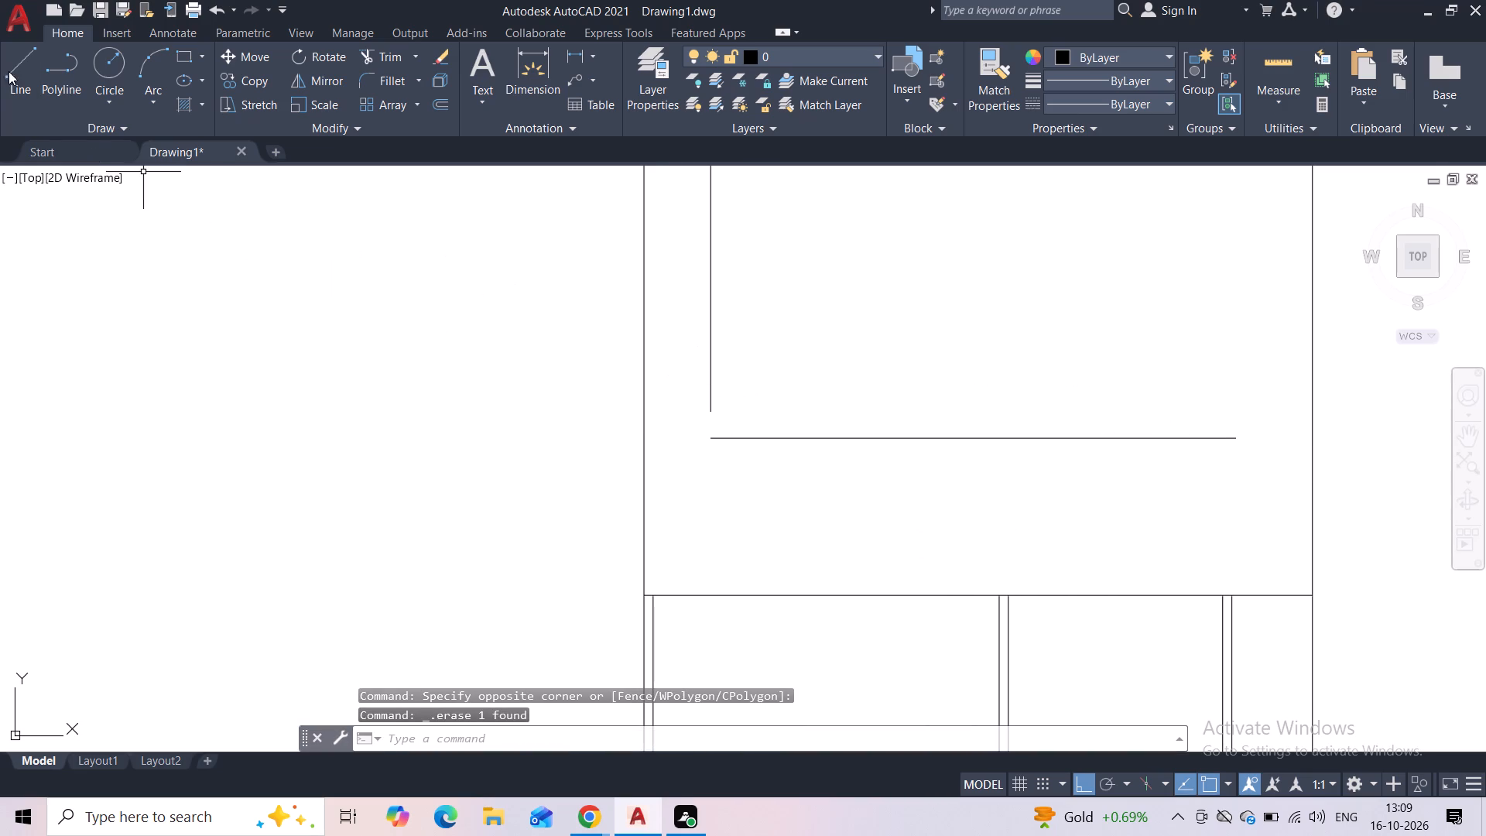
# Draw a short vertical line joining the outer end of the horizontal to the lower end of the inner vertical.
pyautogui.moveTo(18, 84); pyautogui.dragTo(19, 93)
pyautogui.click(714, 438)
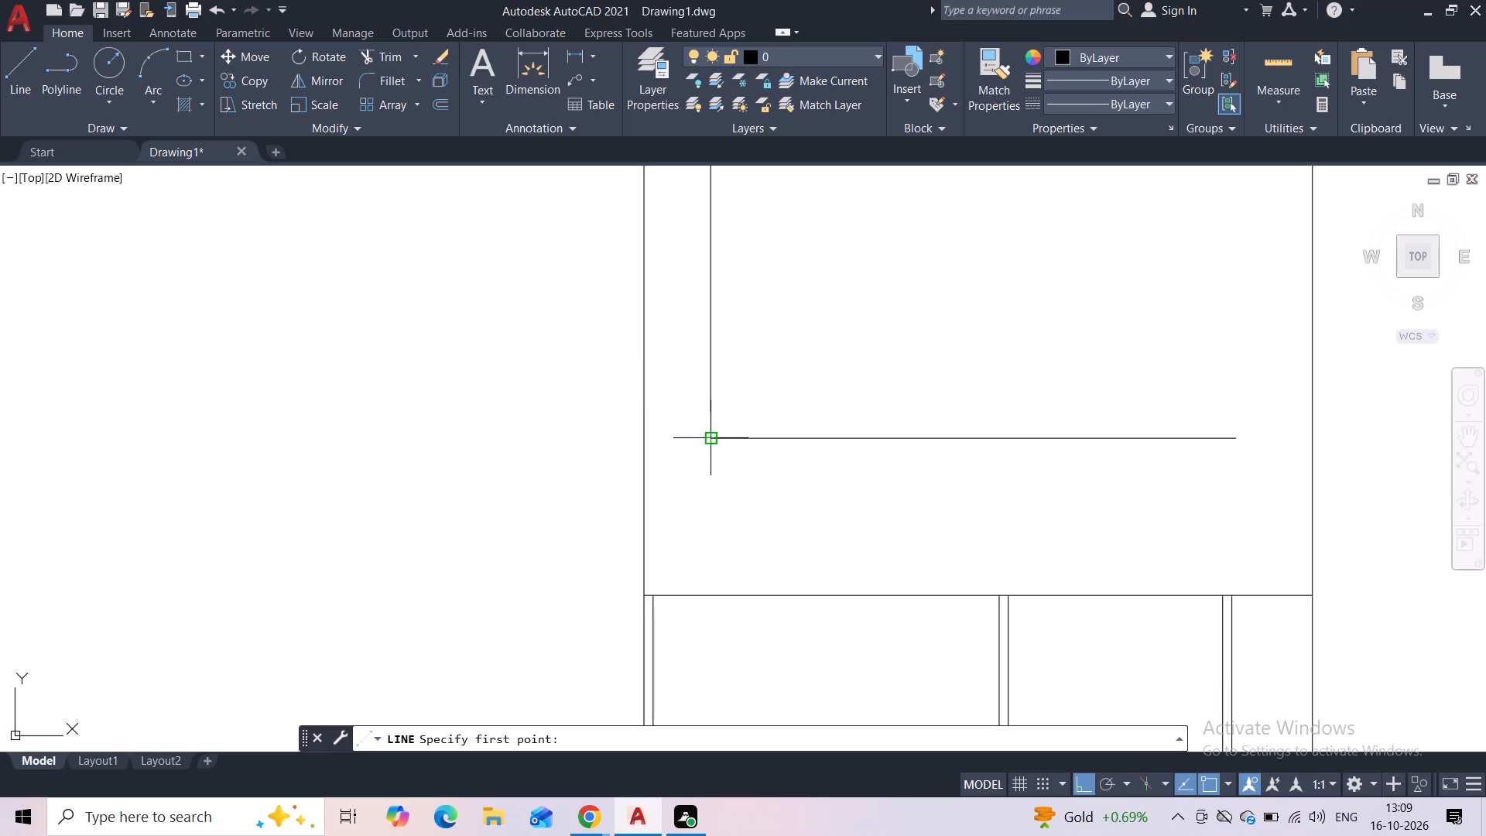
pyautogui.click(706, 406)
pyautogui.press('Escape')
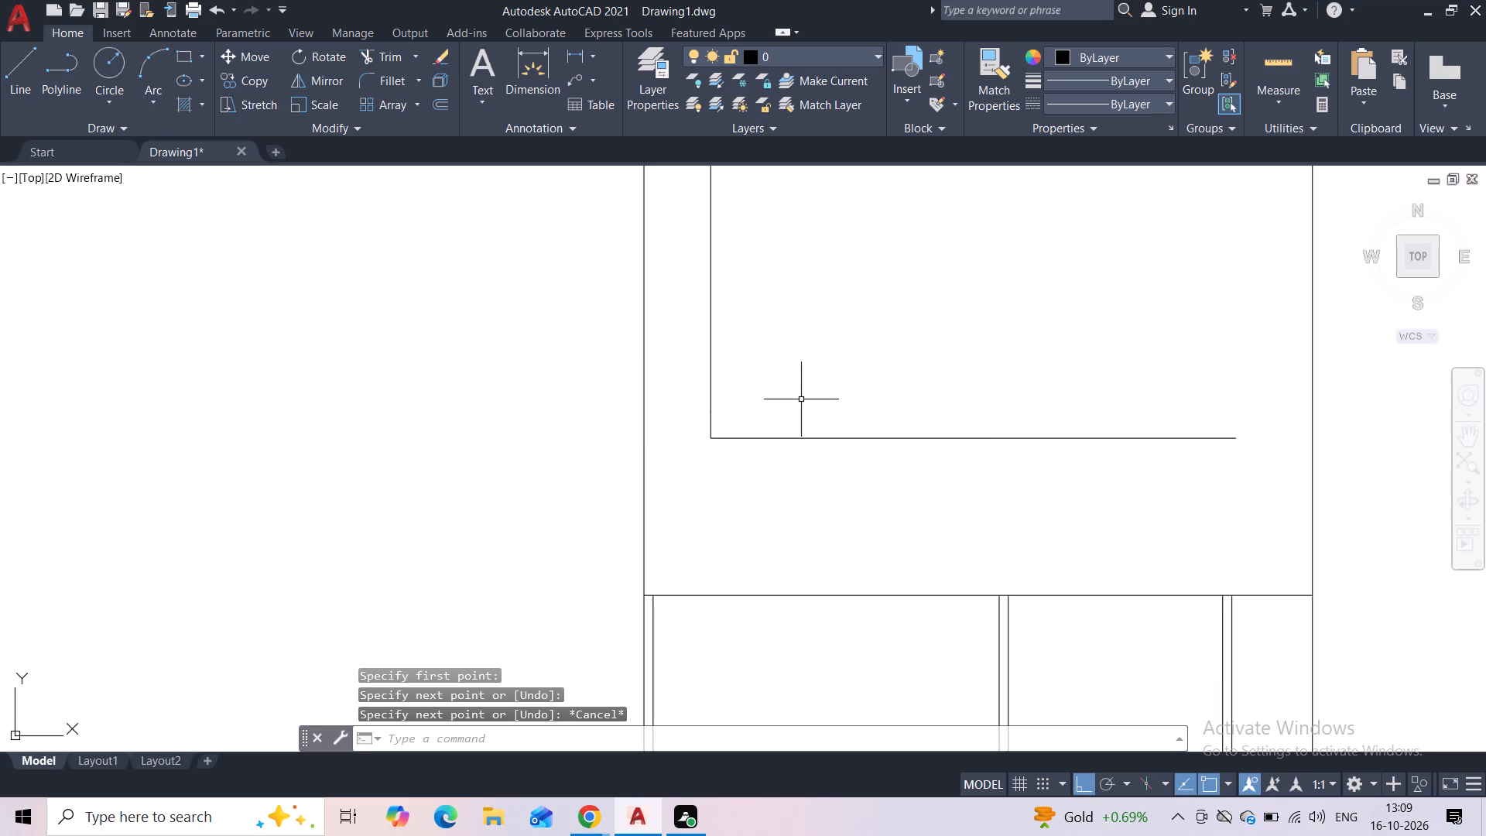
# Draw a 10' line up from the corner of the horizontal and inner vertical, continuing into a second, slightly shorter horizontal inward.
pyautogui.moveTo(807, 403); pyautogui.dragTo(704, 491, button='middle')
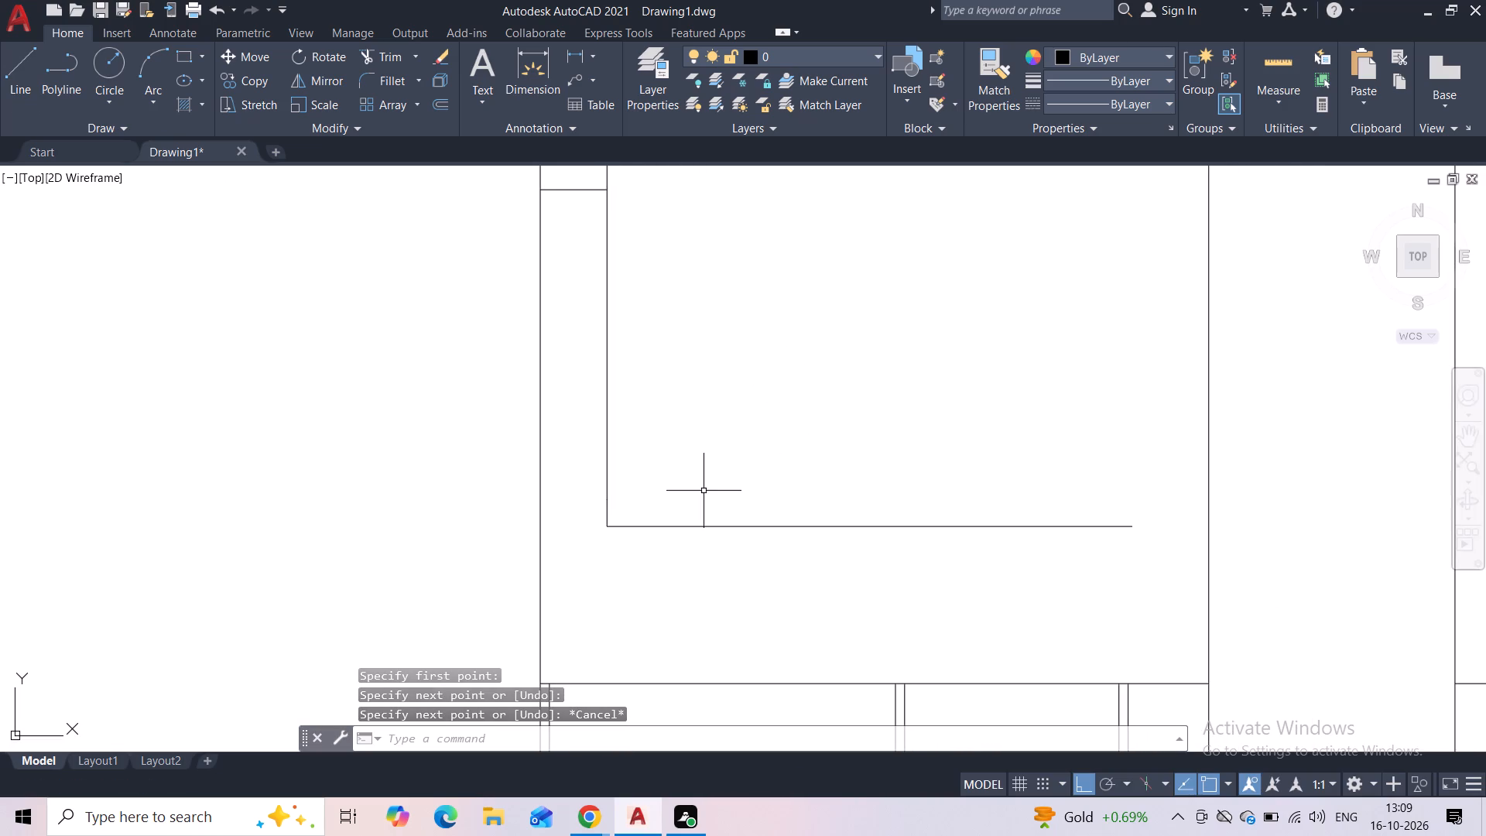
pyautogui.click(7, 77)
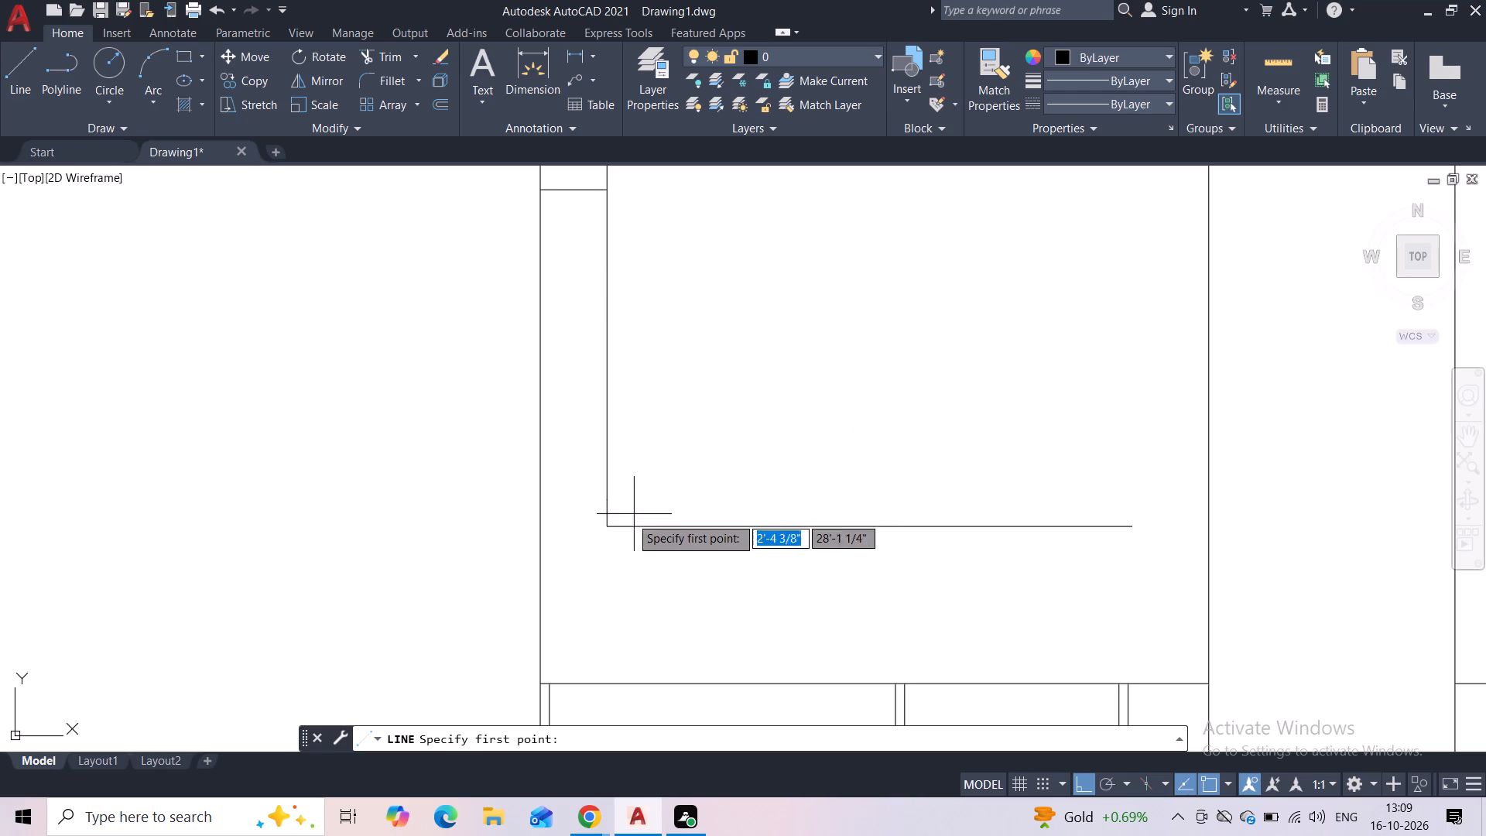
pyautogui.click(604, 521)
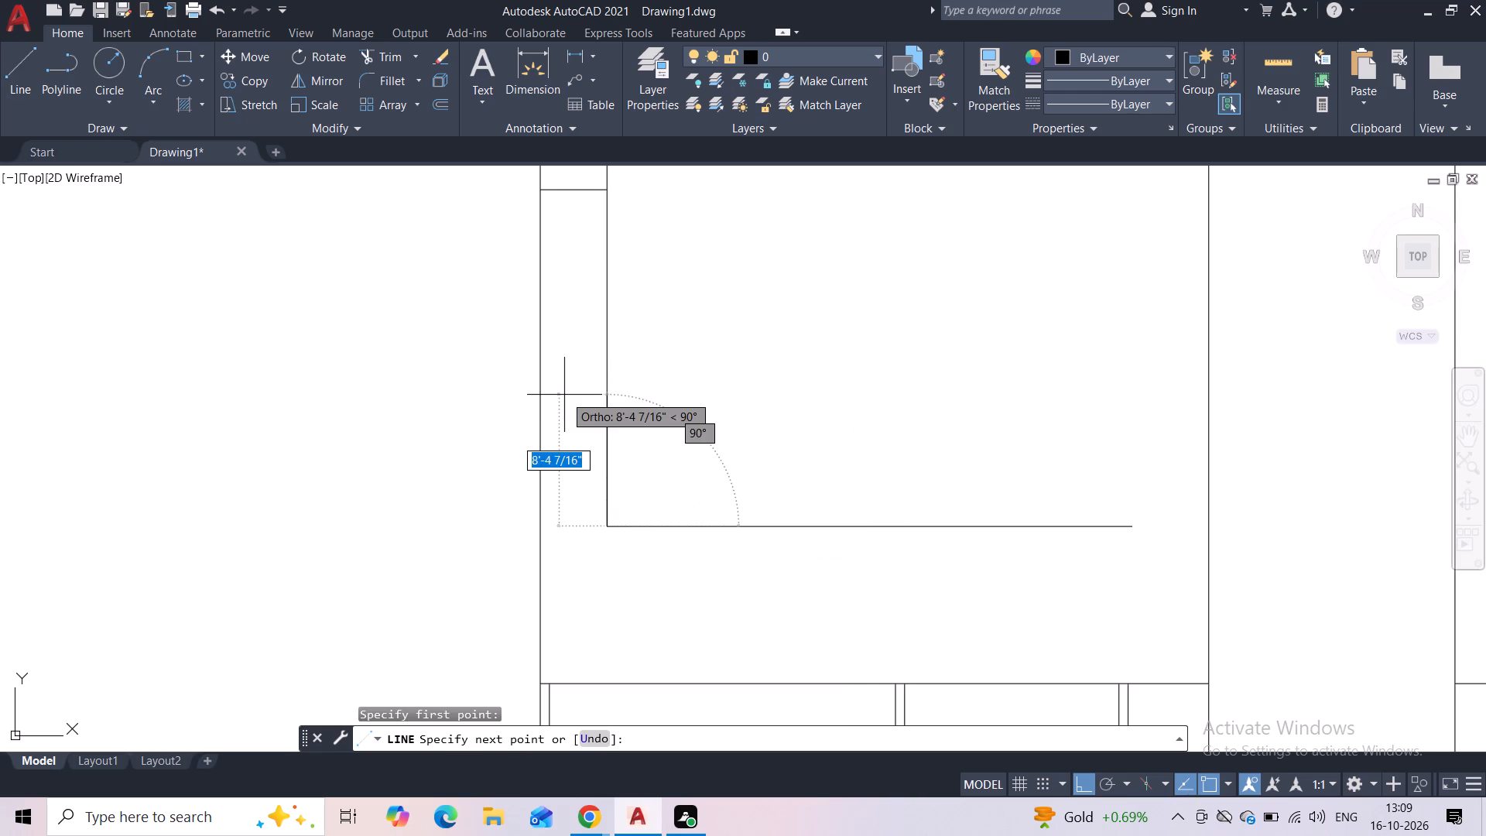
pyautogui.write("10'")
pyautogui.press('Return')
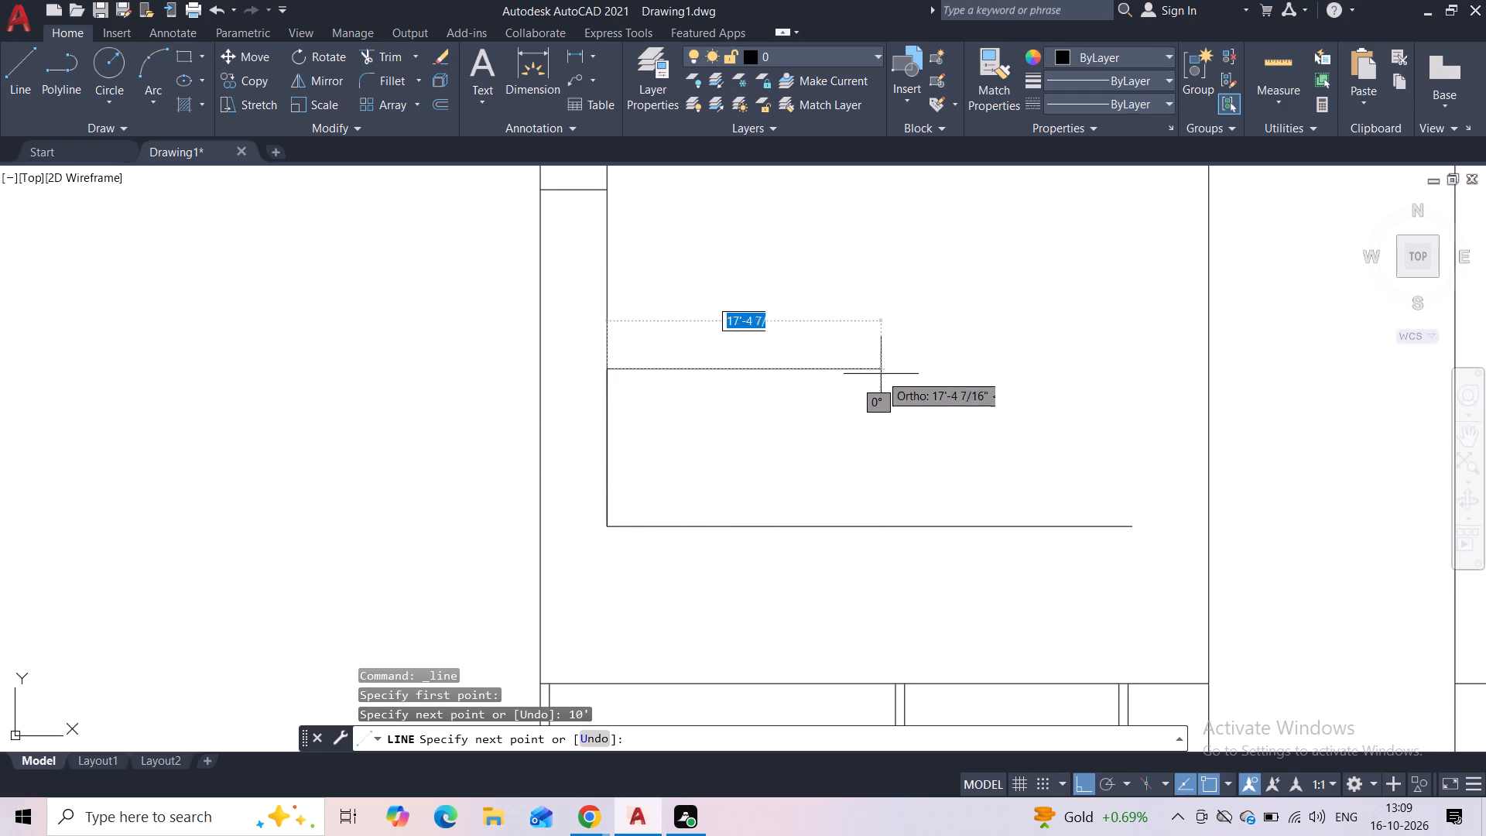
pyautogui.click(1093, 364)
pyautogui.press('Escape')
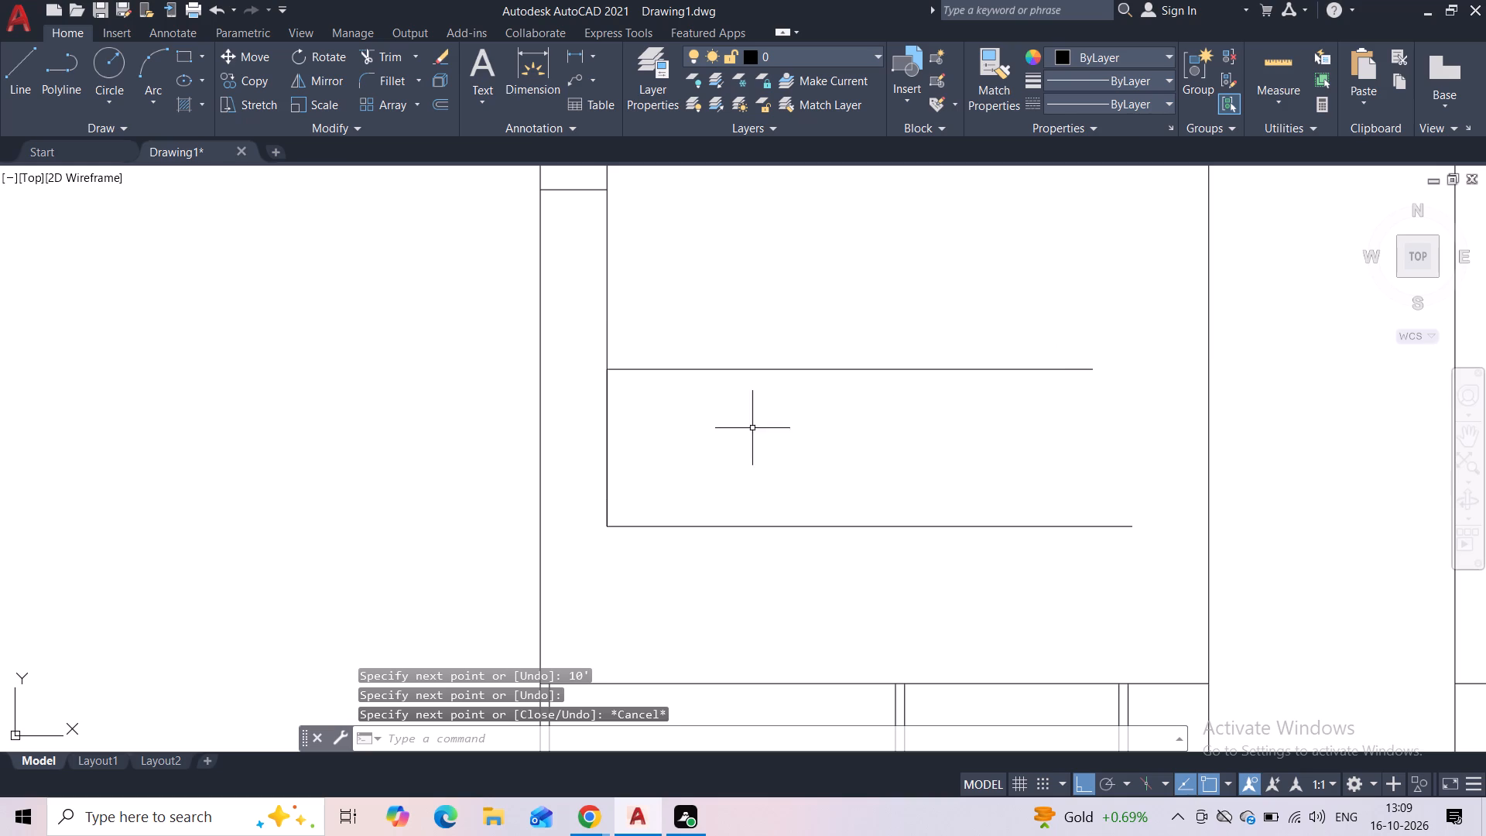
# Delete the 10' vertical segment overlapping the inner vertical between the two horizontals.
pyautogui.click(605, 399)
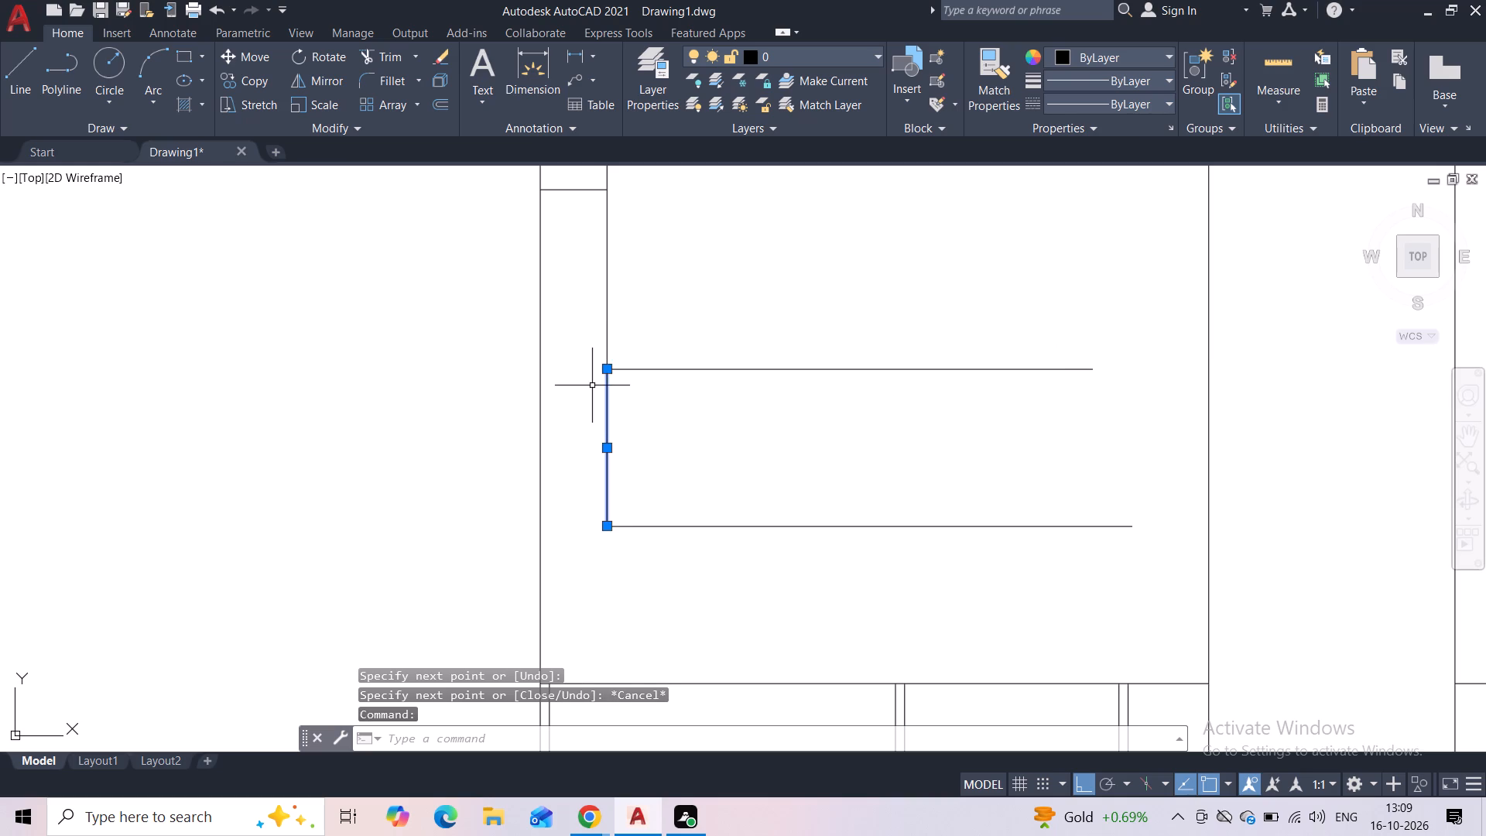
pyautogui.press('Delete')
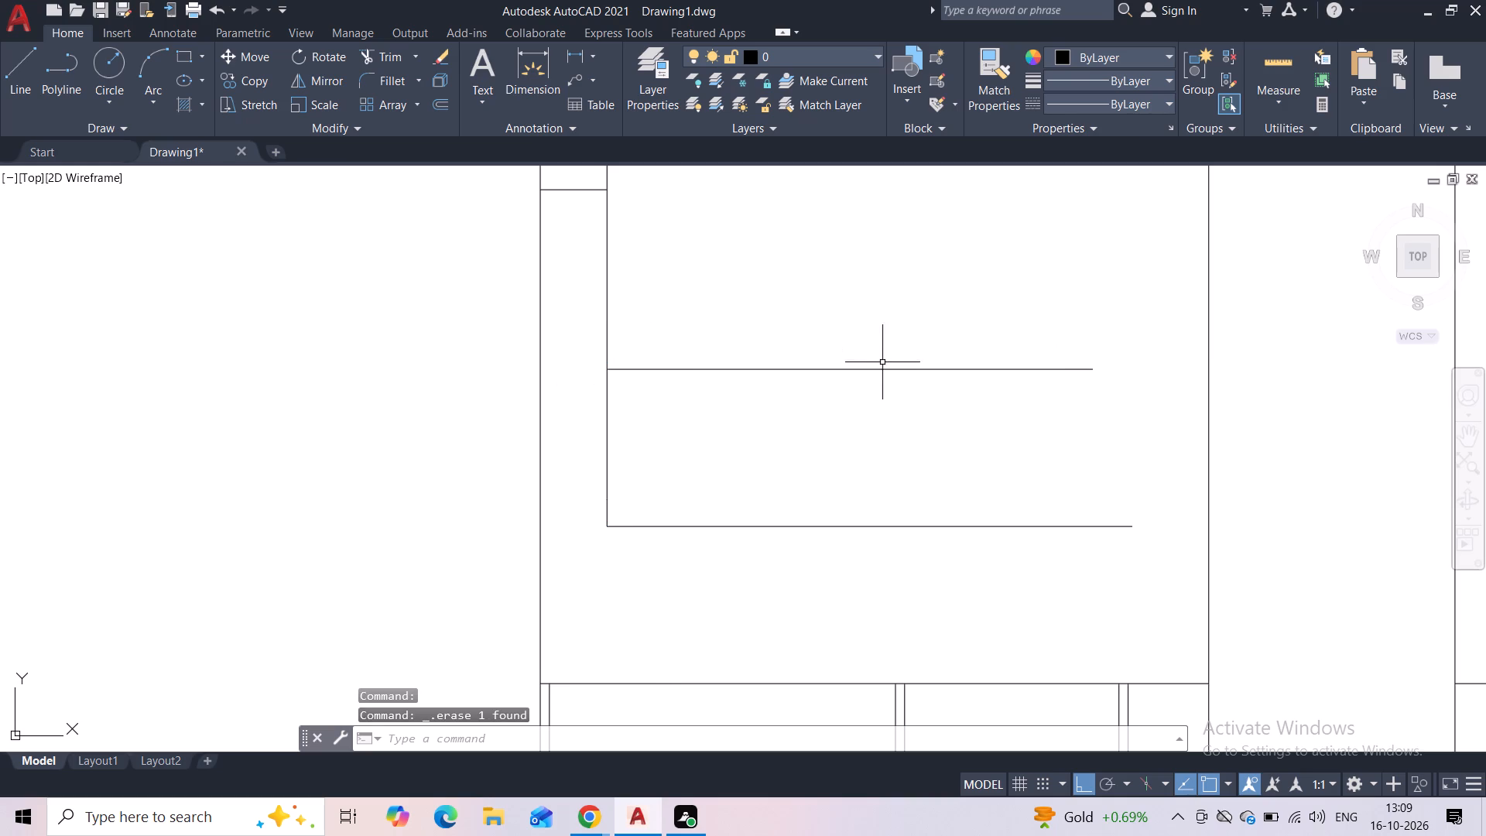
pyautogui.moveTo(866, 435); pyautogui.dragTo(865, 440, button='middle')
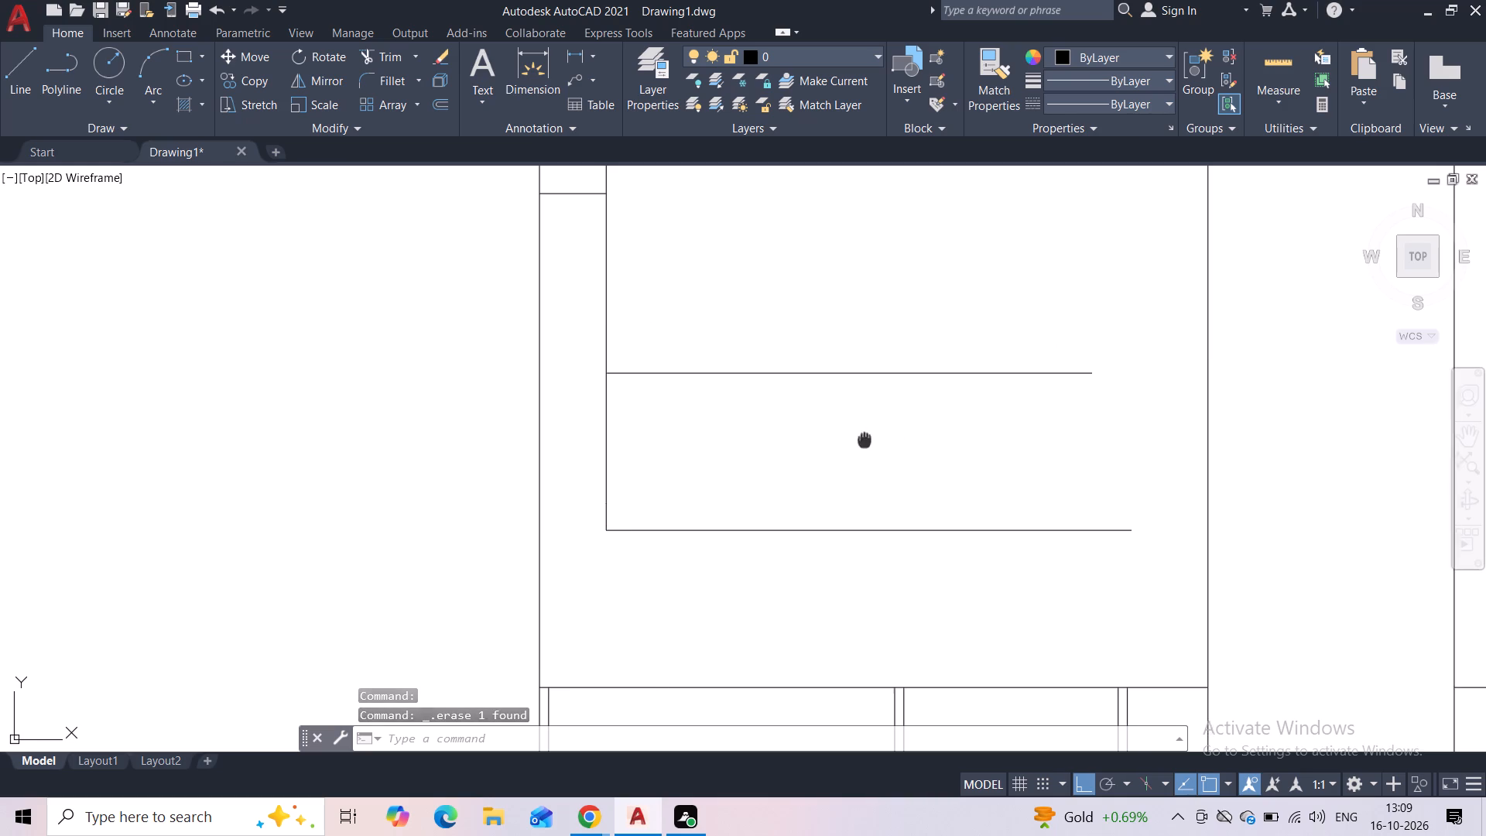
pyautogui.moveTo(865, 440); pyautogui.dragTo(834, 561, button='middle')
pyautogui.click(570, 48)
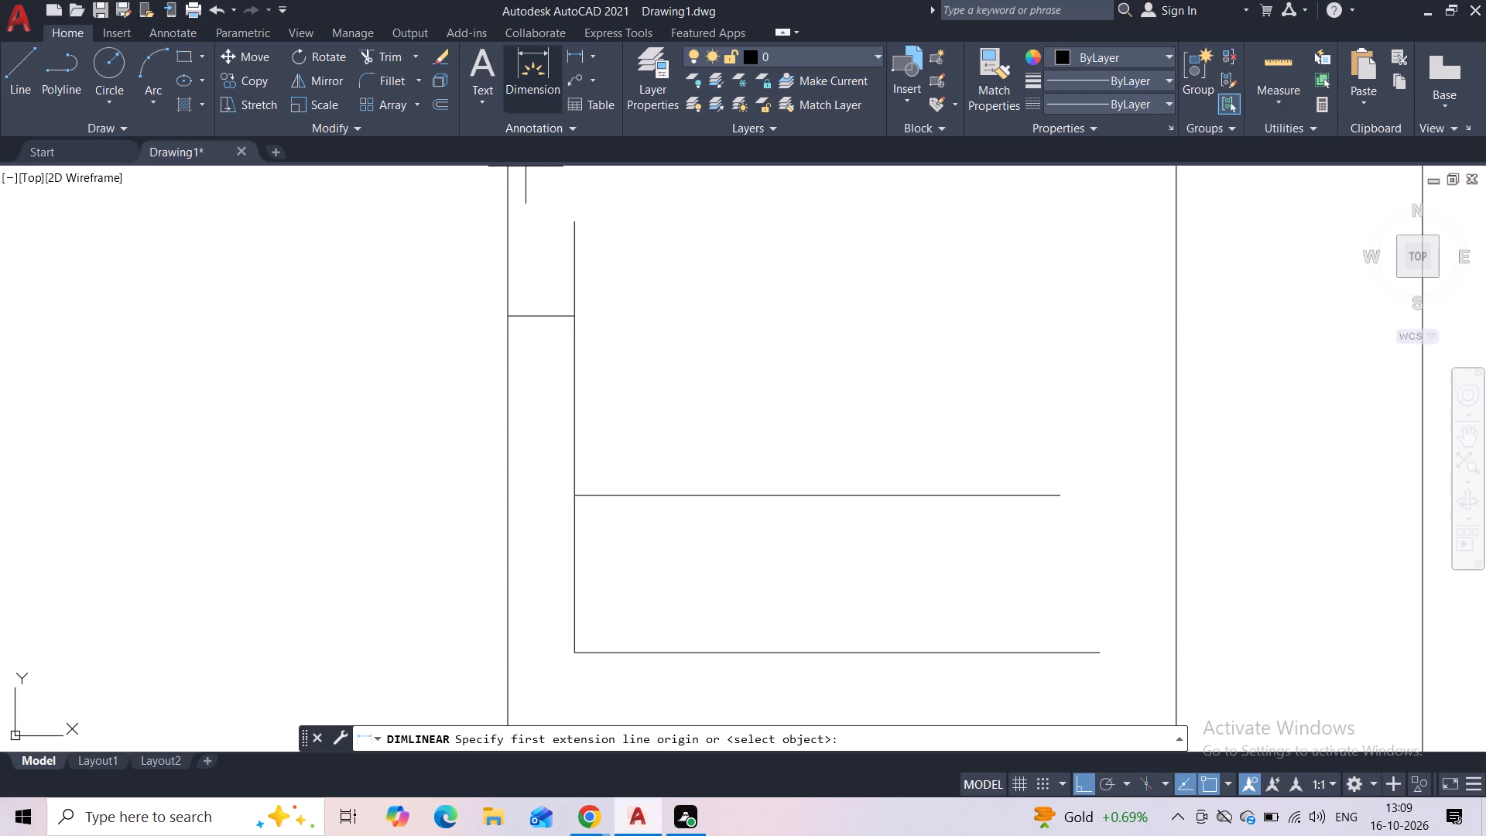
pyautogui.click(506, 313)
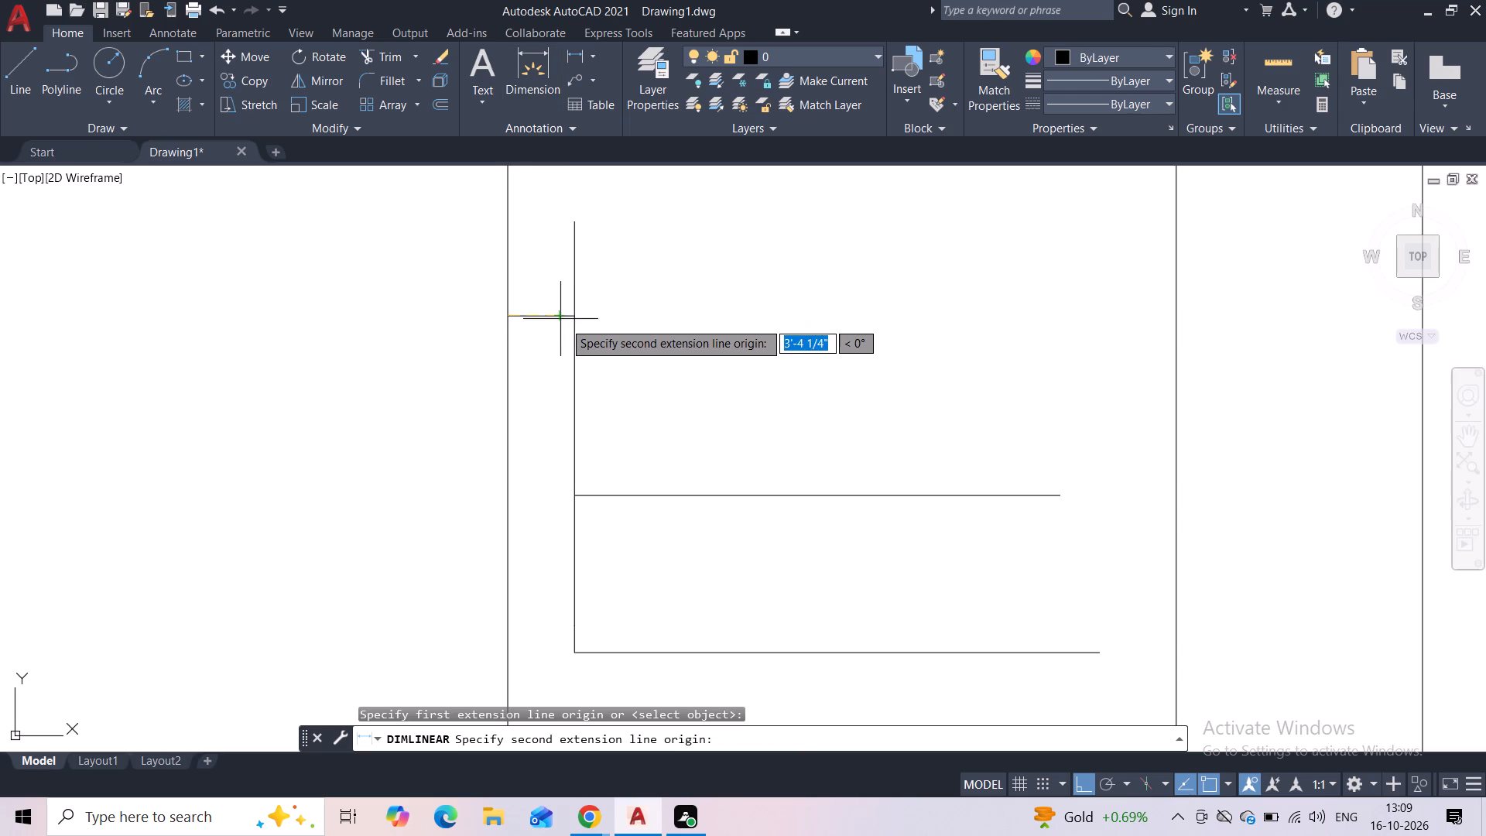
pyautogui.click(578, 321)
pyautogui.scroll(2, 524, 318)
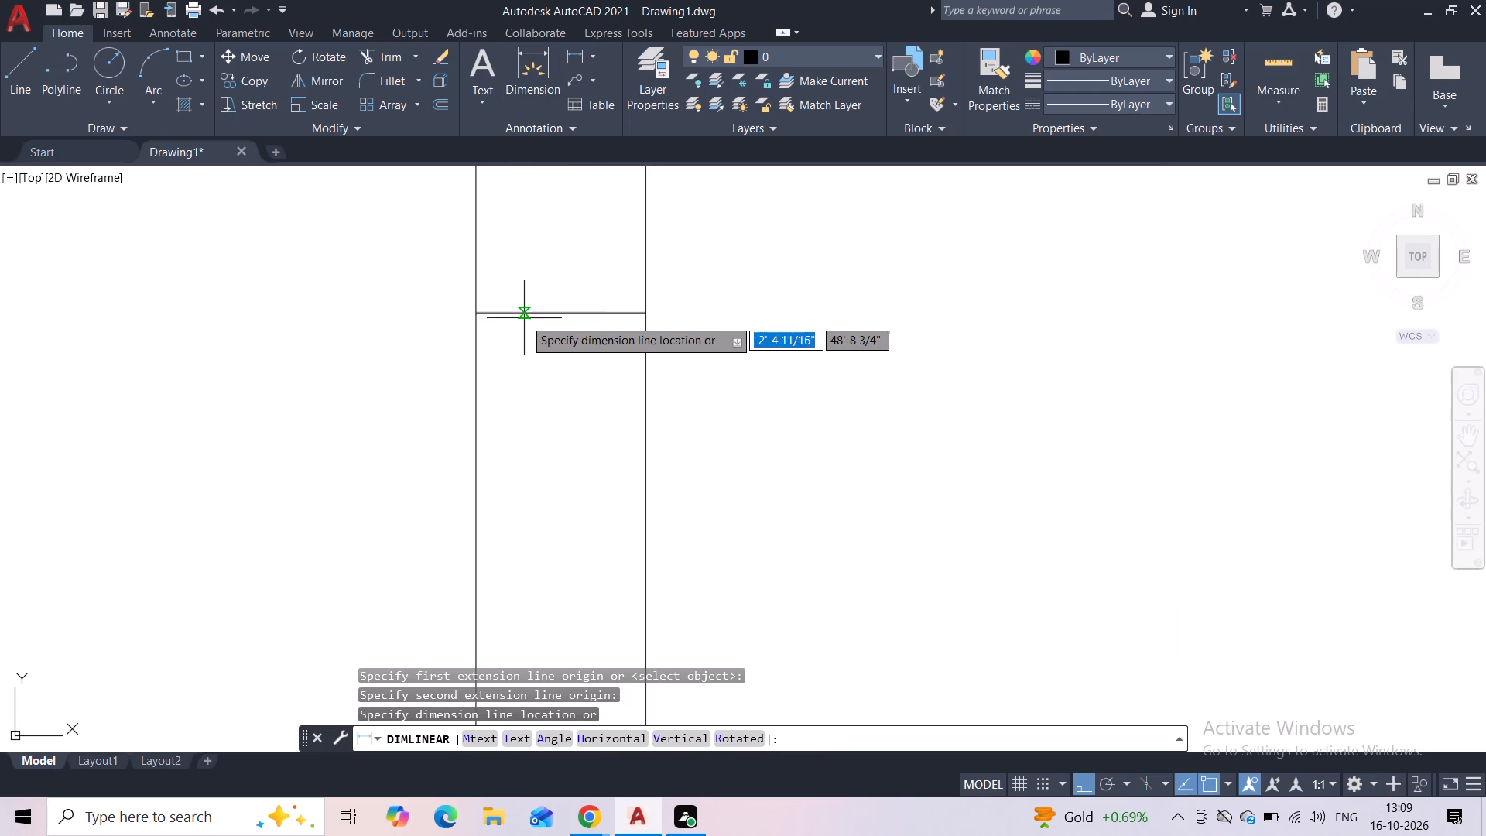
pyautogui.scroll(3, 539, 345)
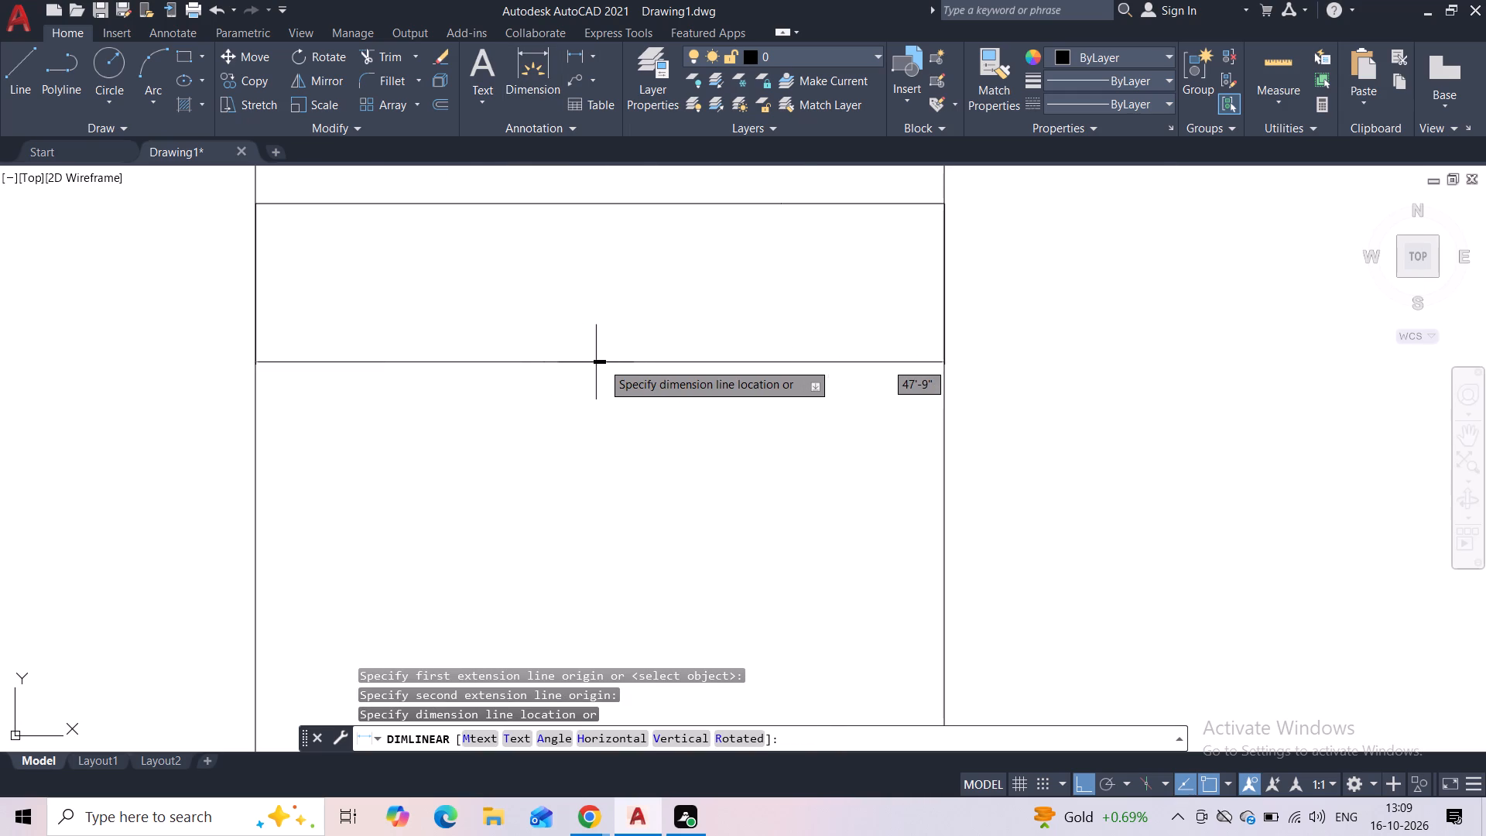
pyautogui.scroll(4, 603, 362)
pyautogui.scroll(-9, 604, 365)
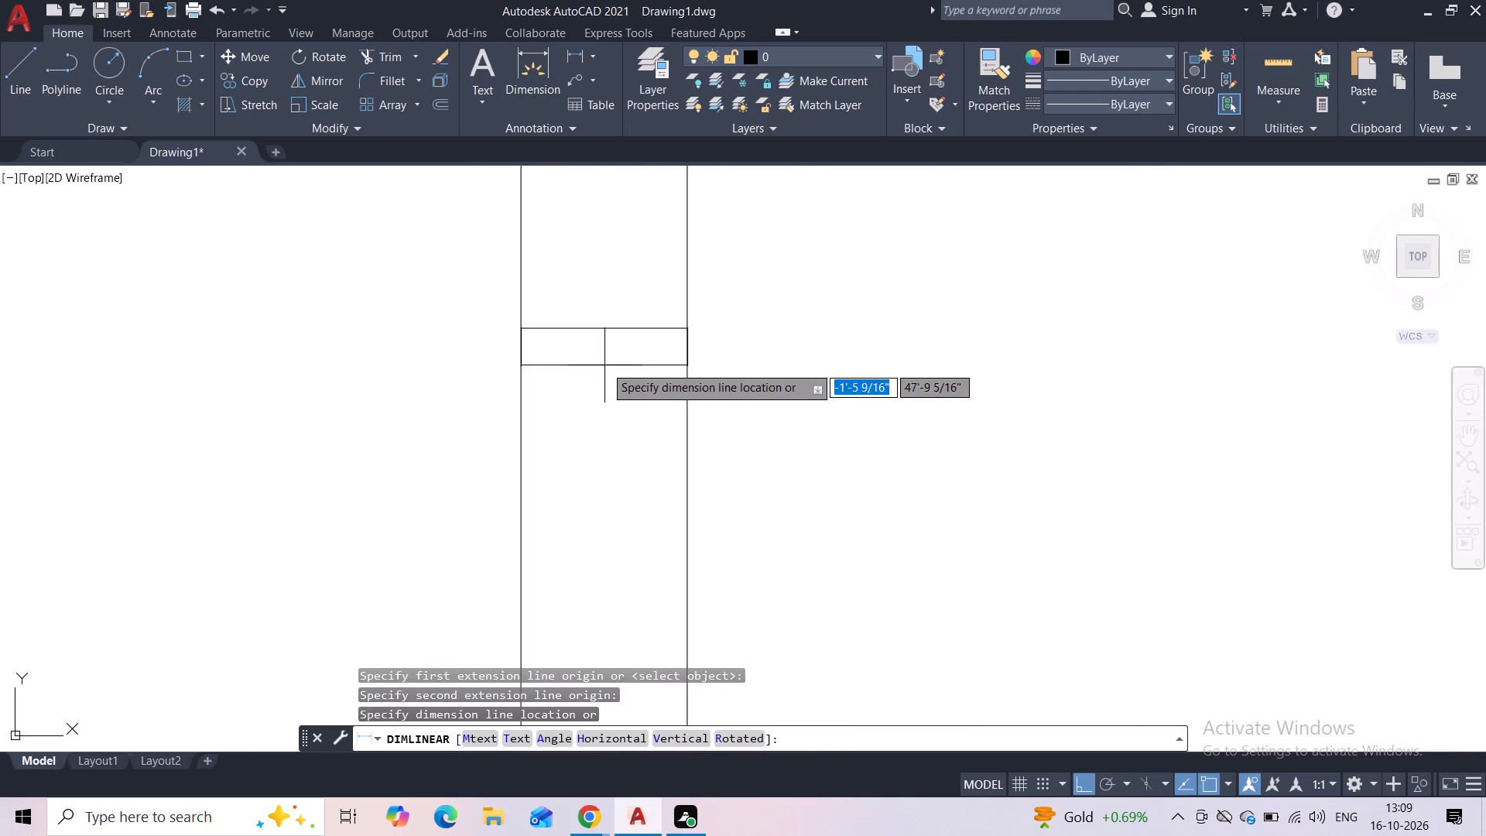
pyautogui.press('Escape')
# Modify the Standard dimension style to Architectural units with a text height of 0'-5 13/16" and set it current.
pyautogui.press('d')
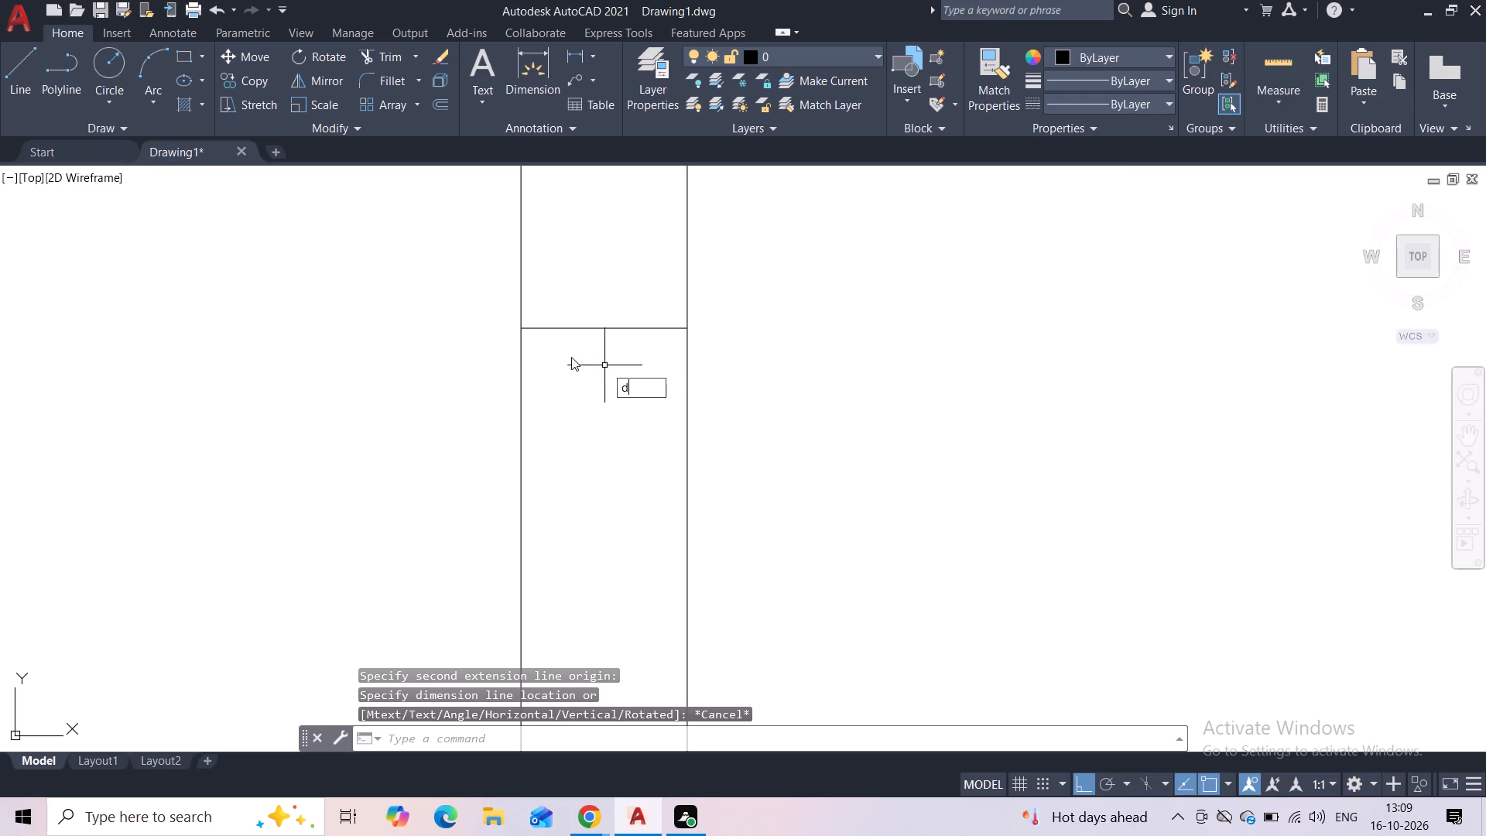
pyautogui.click(658, 408)
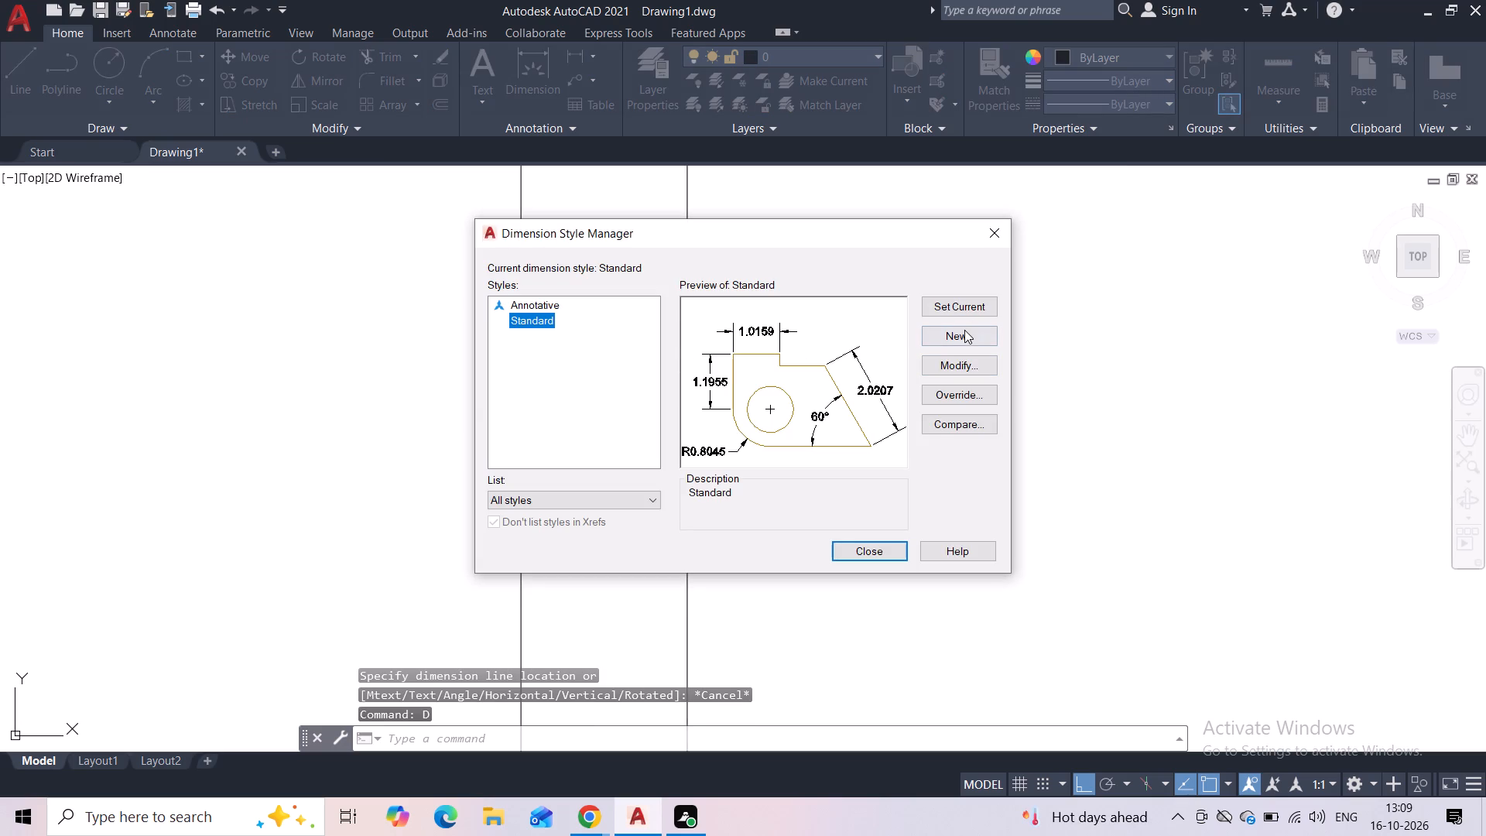
pyautogui.click(964, 330)
pyautogui.click(904, 302)
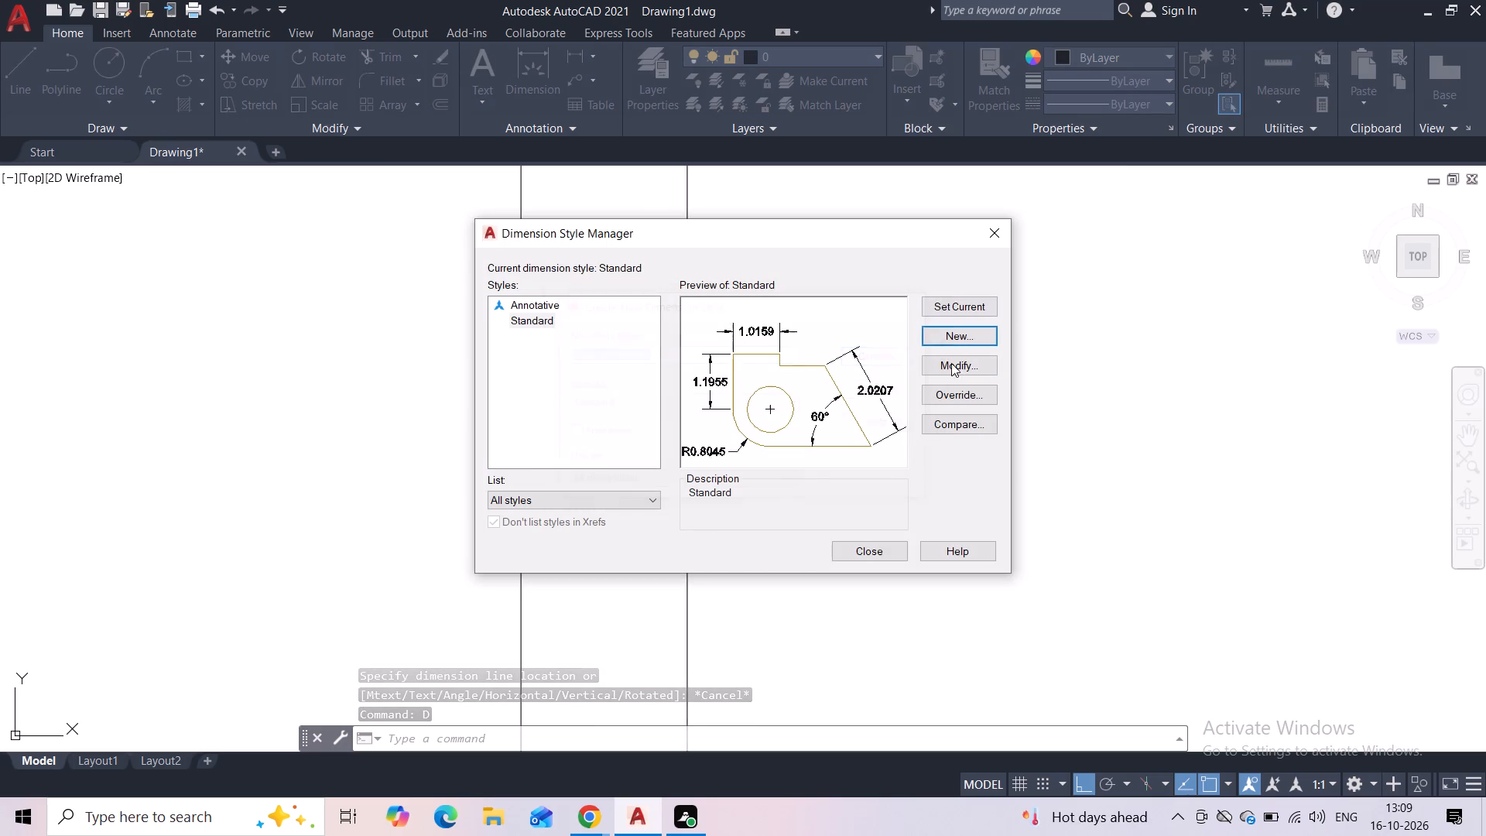
pyautogui.click(954, 371)
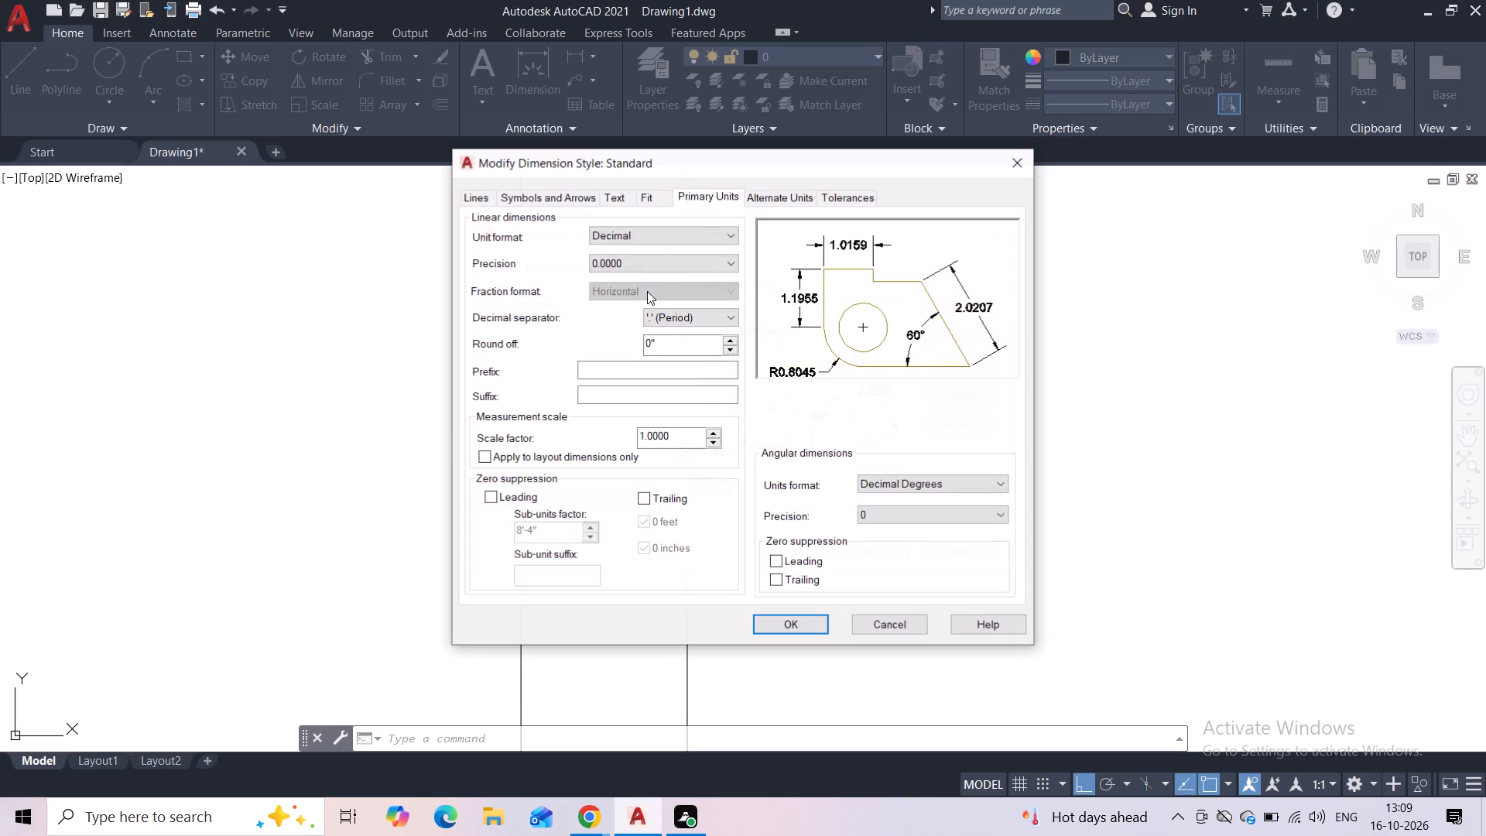
pyautogui.click(649, 235)
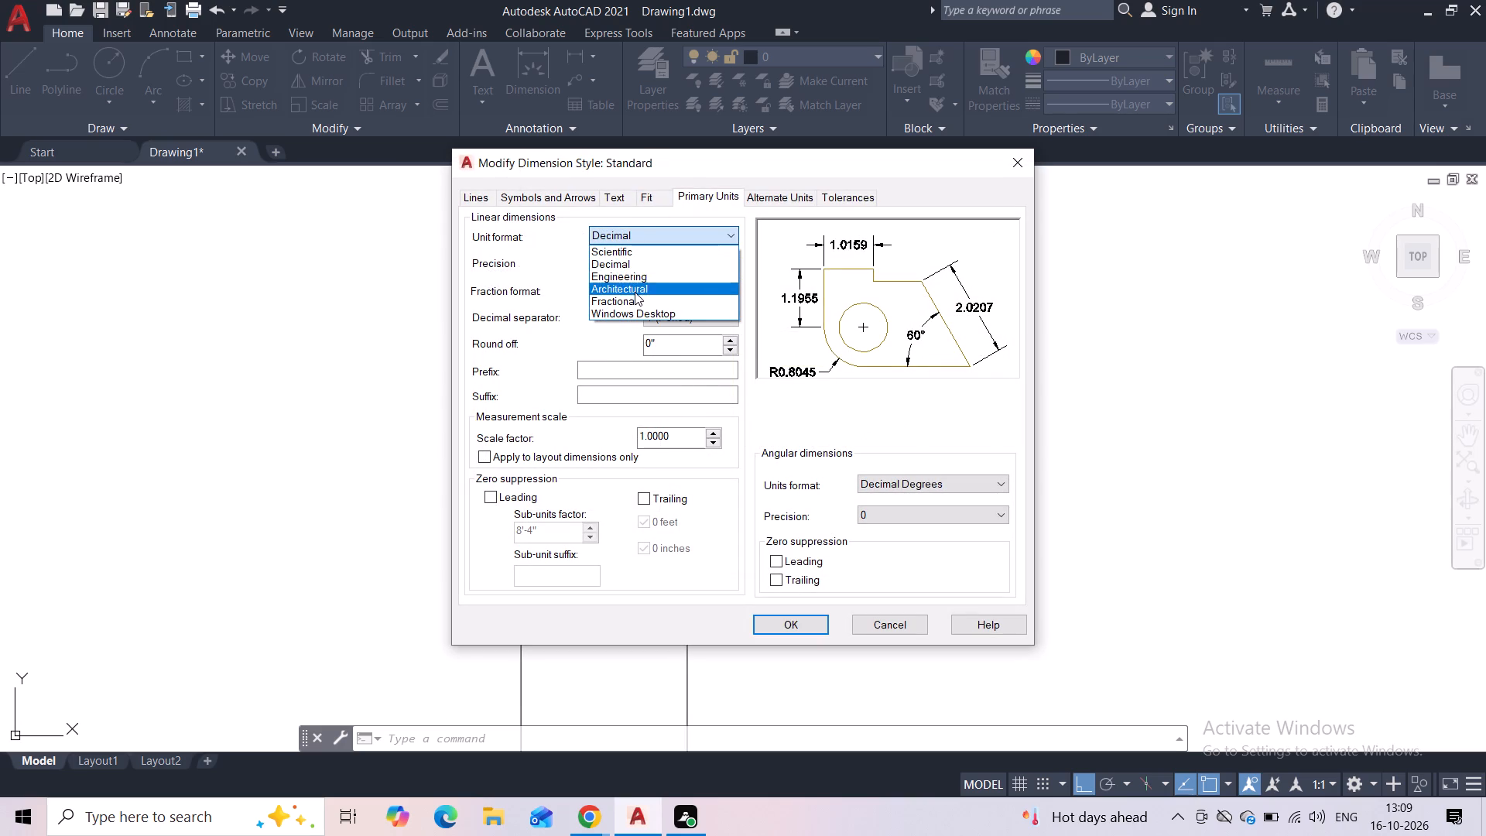
pyautogui.click(635, 292)
pyautogui.click(630, 202)
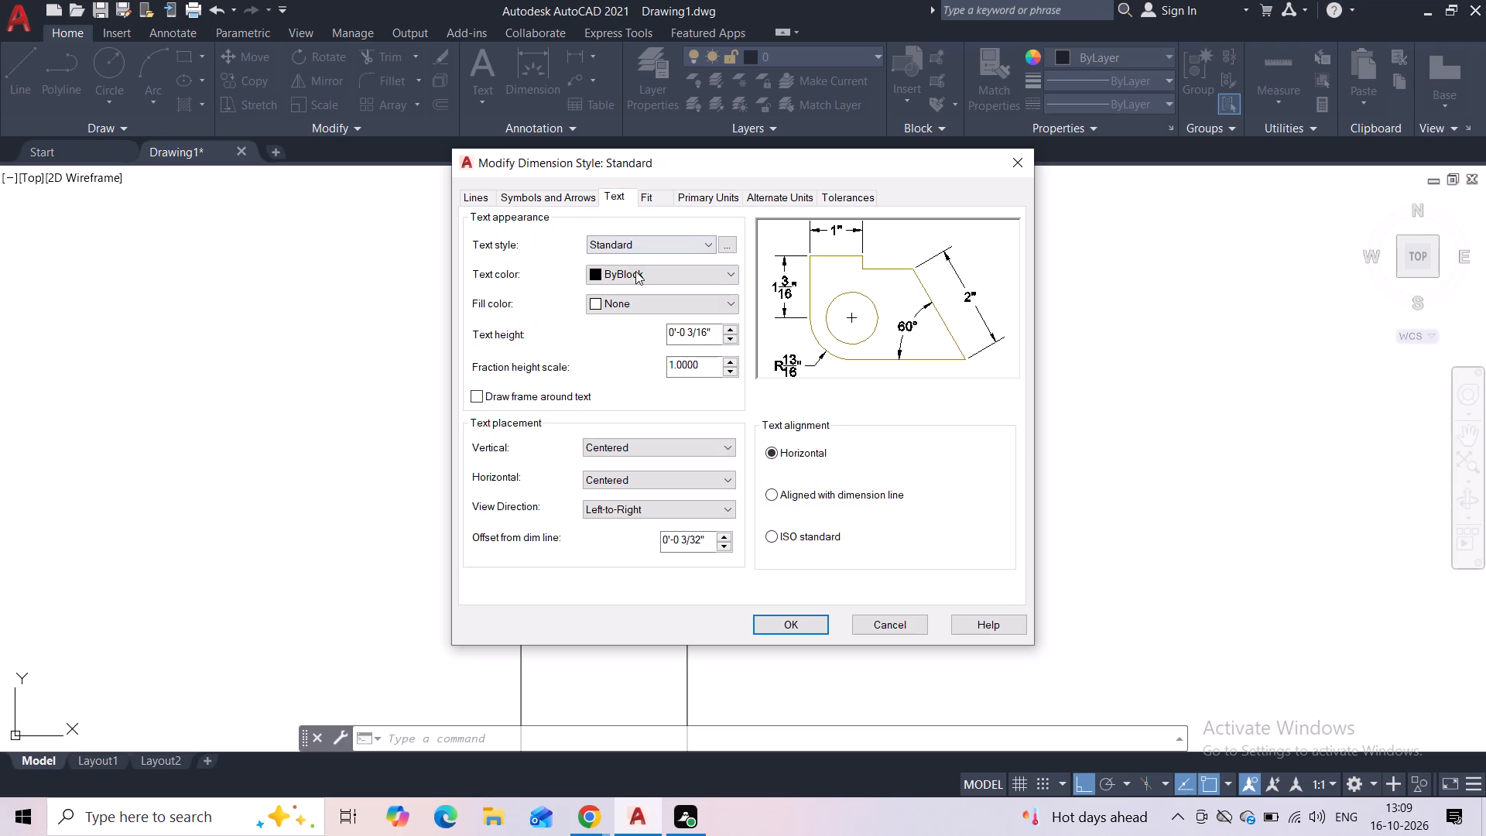
pyautogui.click(726, 327)
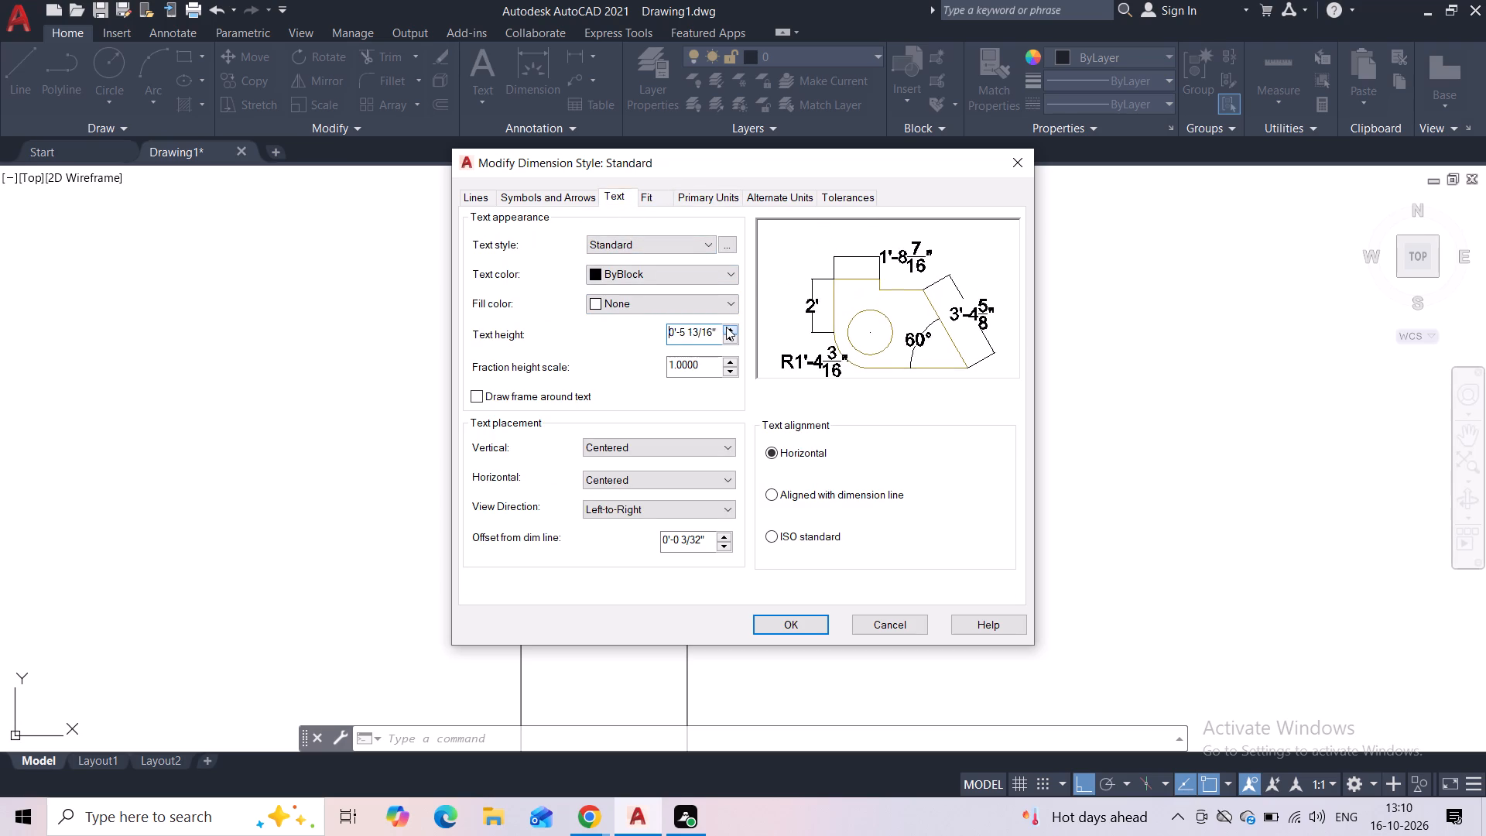
pyautogui.click(785, 620)
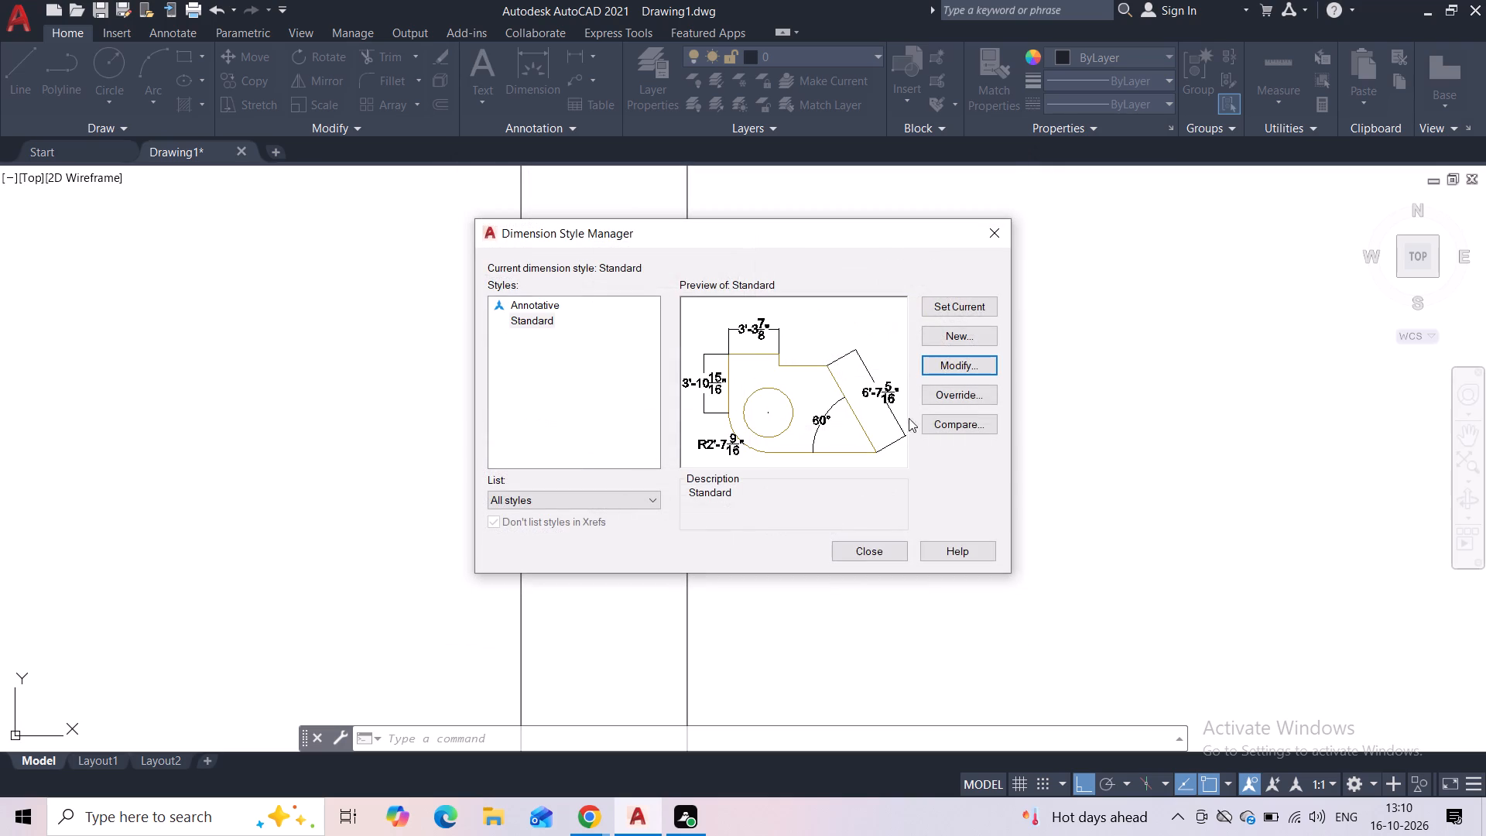
pyautogui.click(947, 304)
pyautogui.click(877, 546)
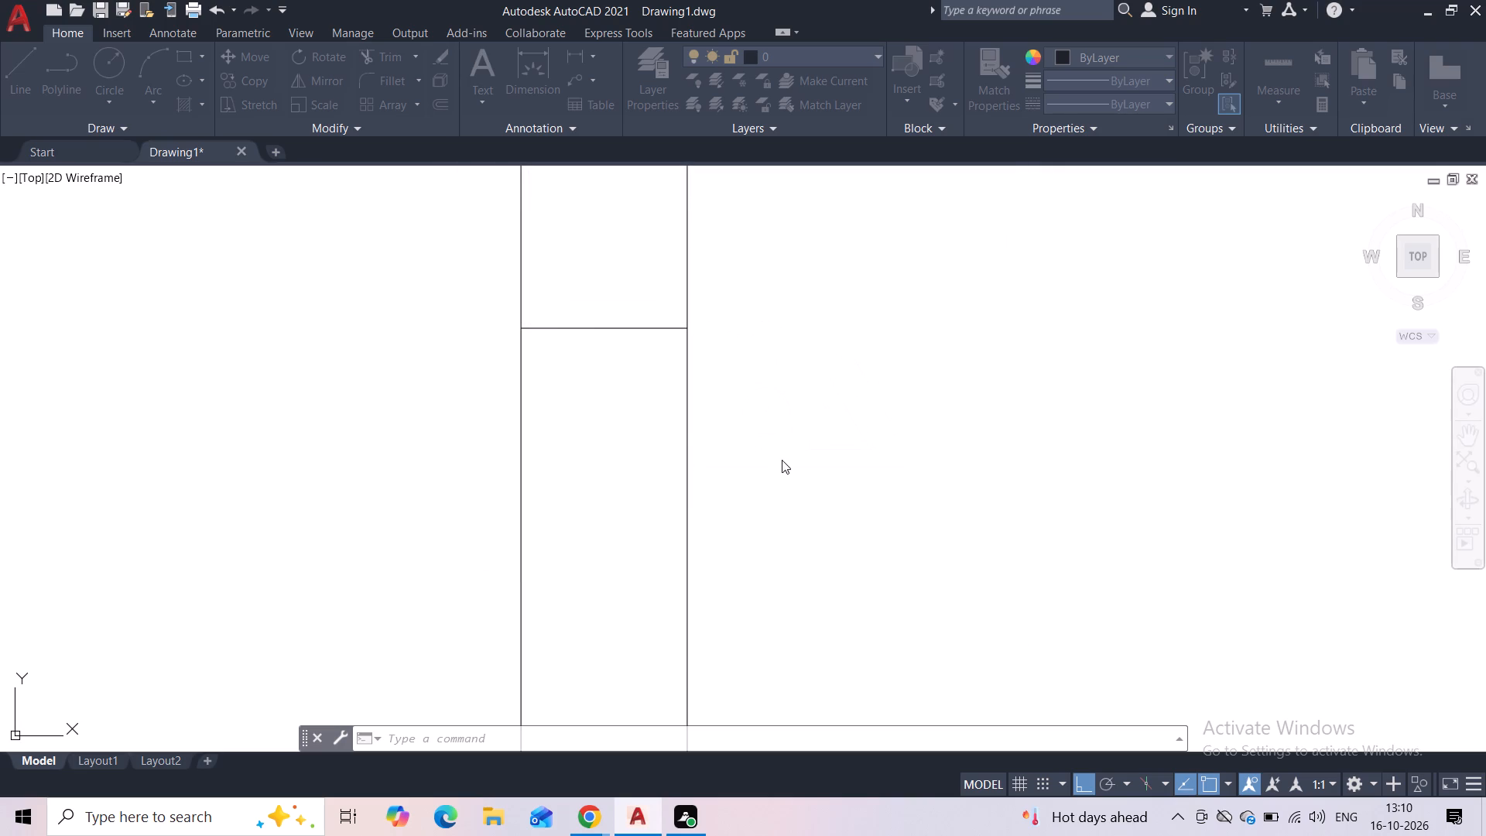
# Measure the length of the short horizontal between the outer and inner verticals using a linear dimension preview.
pyautogui.click(573, 43)
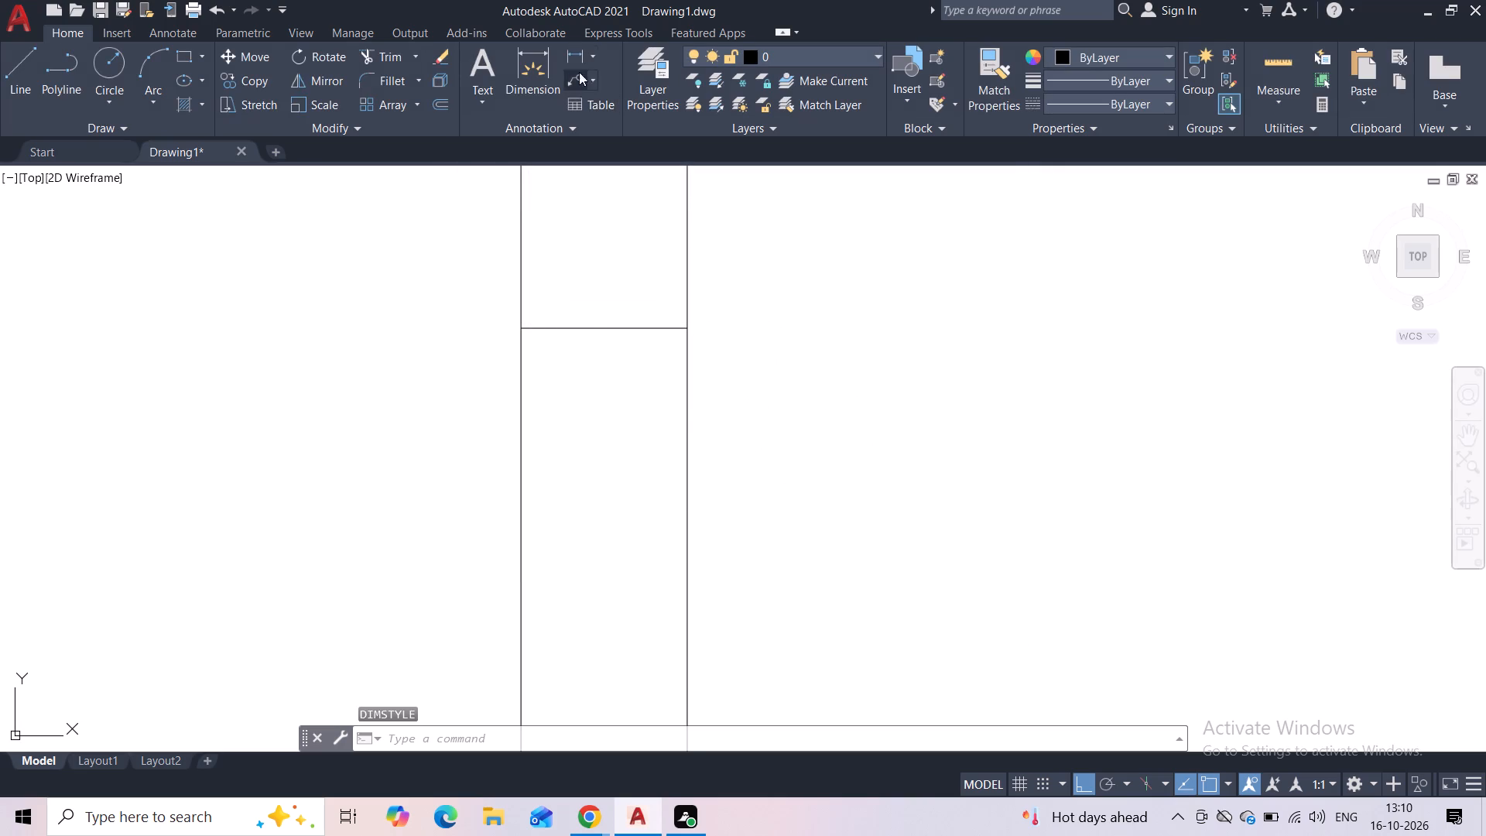
pyautogui.click(577, 50)
pyautogui.click(517, 331)
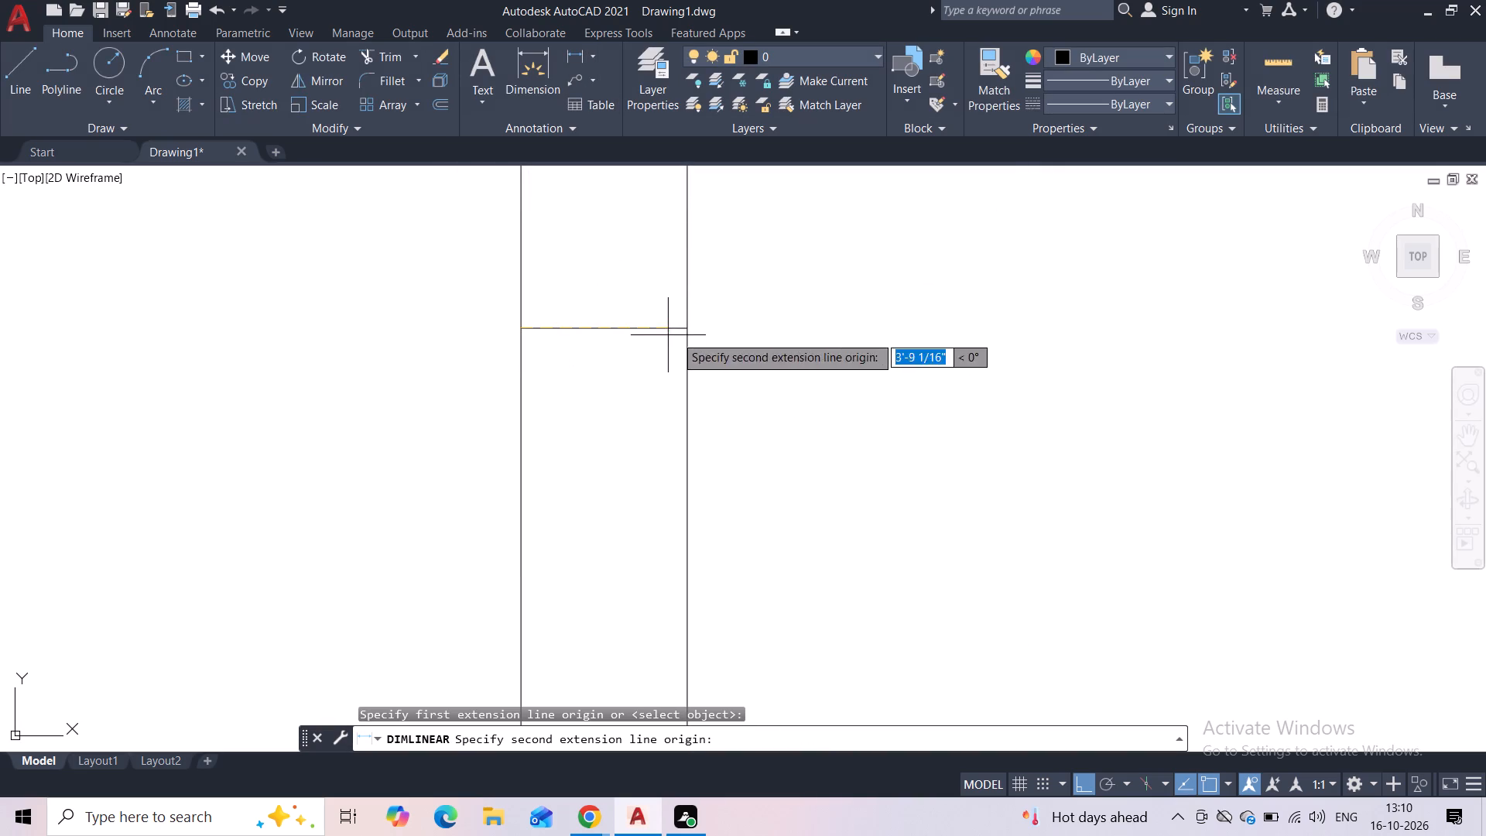
pyautogui.click(687, 330)
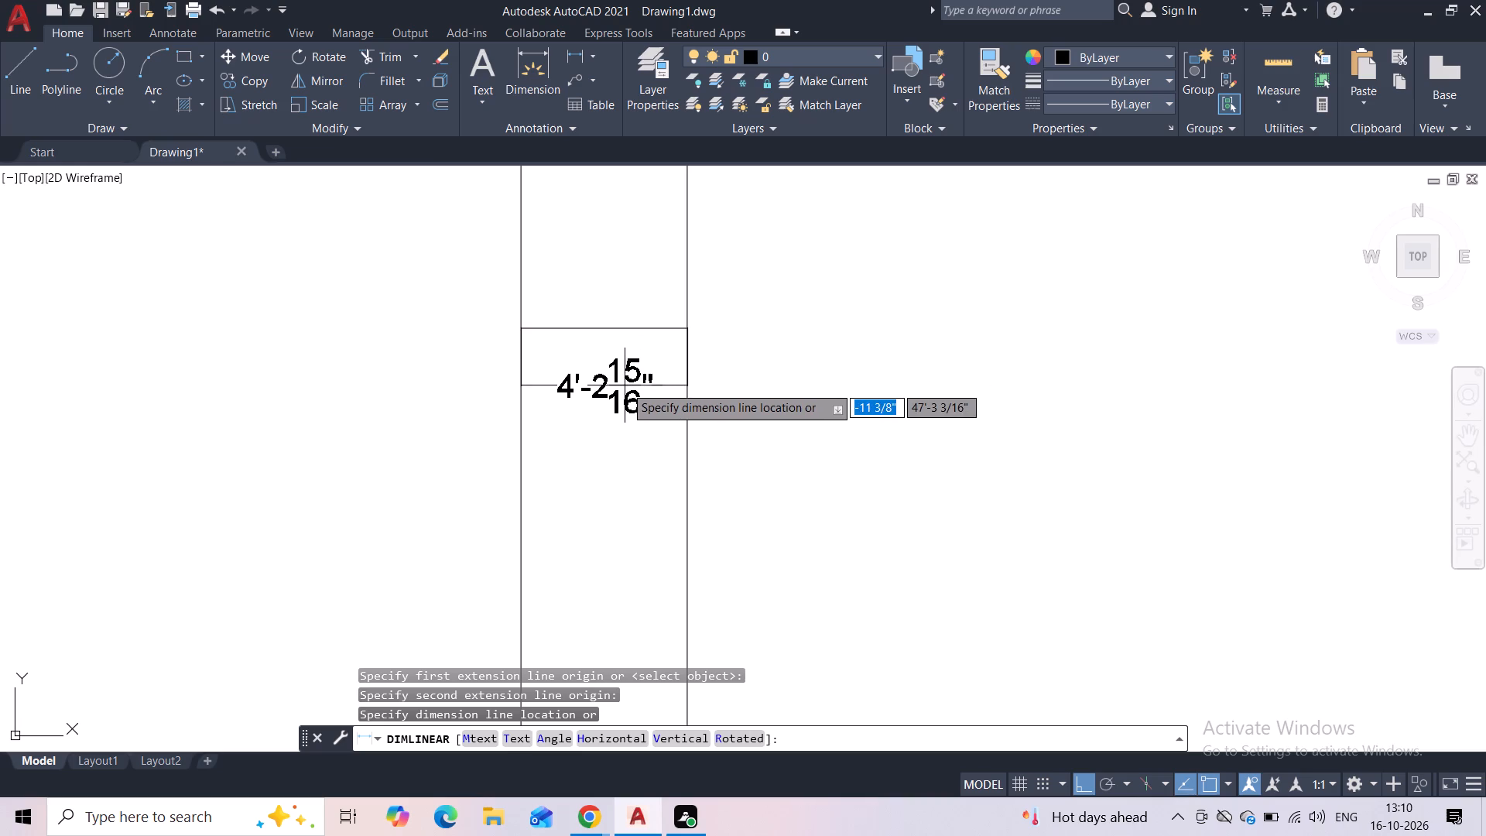
pyautogui.press('Escape')
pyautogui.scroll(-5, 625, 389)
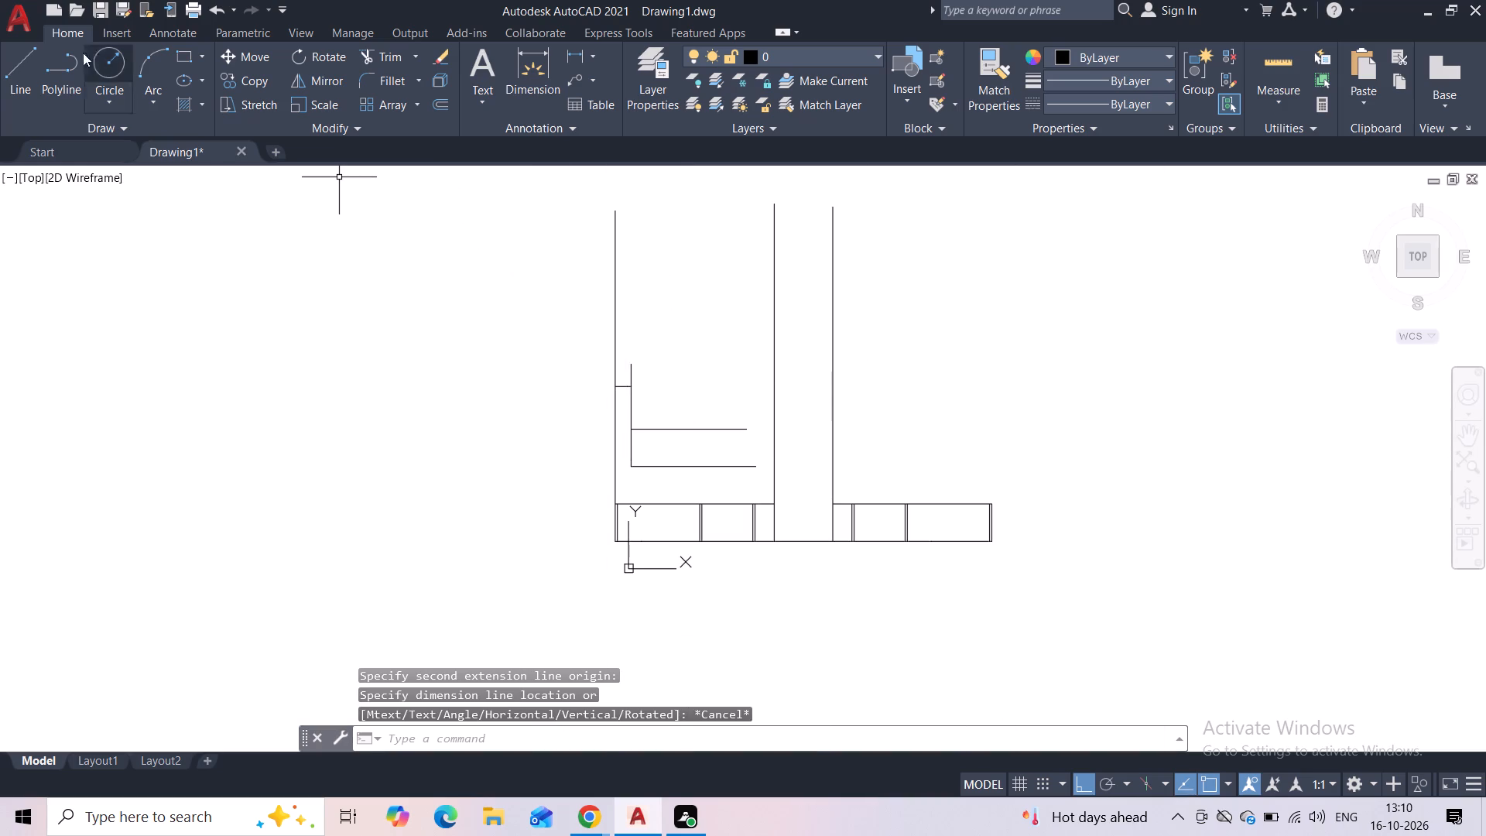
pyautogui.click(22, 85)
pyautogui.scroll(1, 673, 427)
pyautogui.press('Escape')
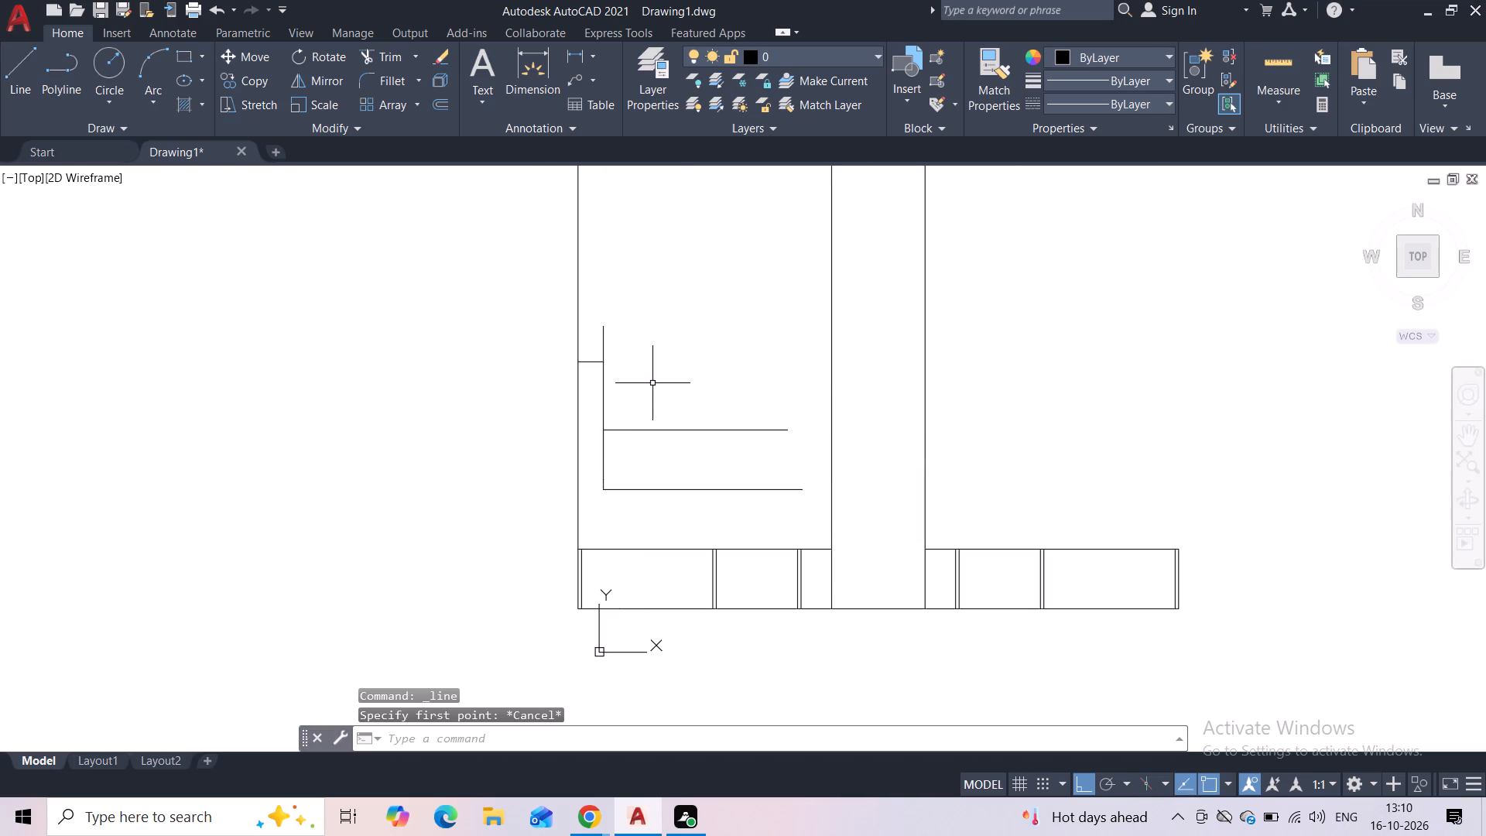
# Measure the short horizontal between the outer and inner verticals using a linear dimension preview.
pyautogui.click(570, 60)
pyautogui.scroll(2, 591, 312)
pyautogui.click(550, 432)
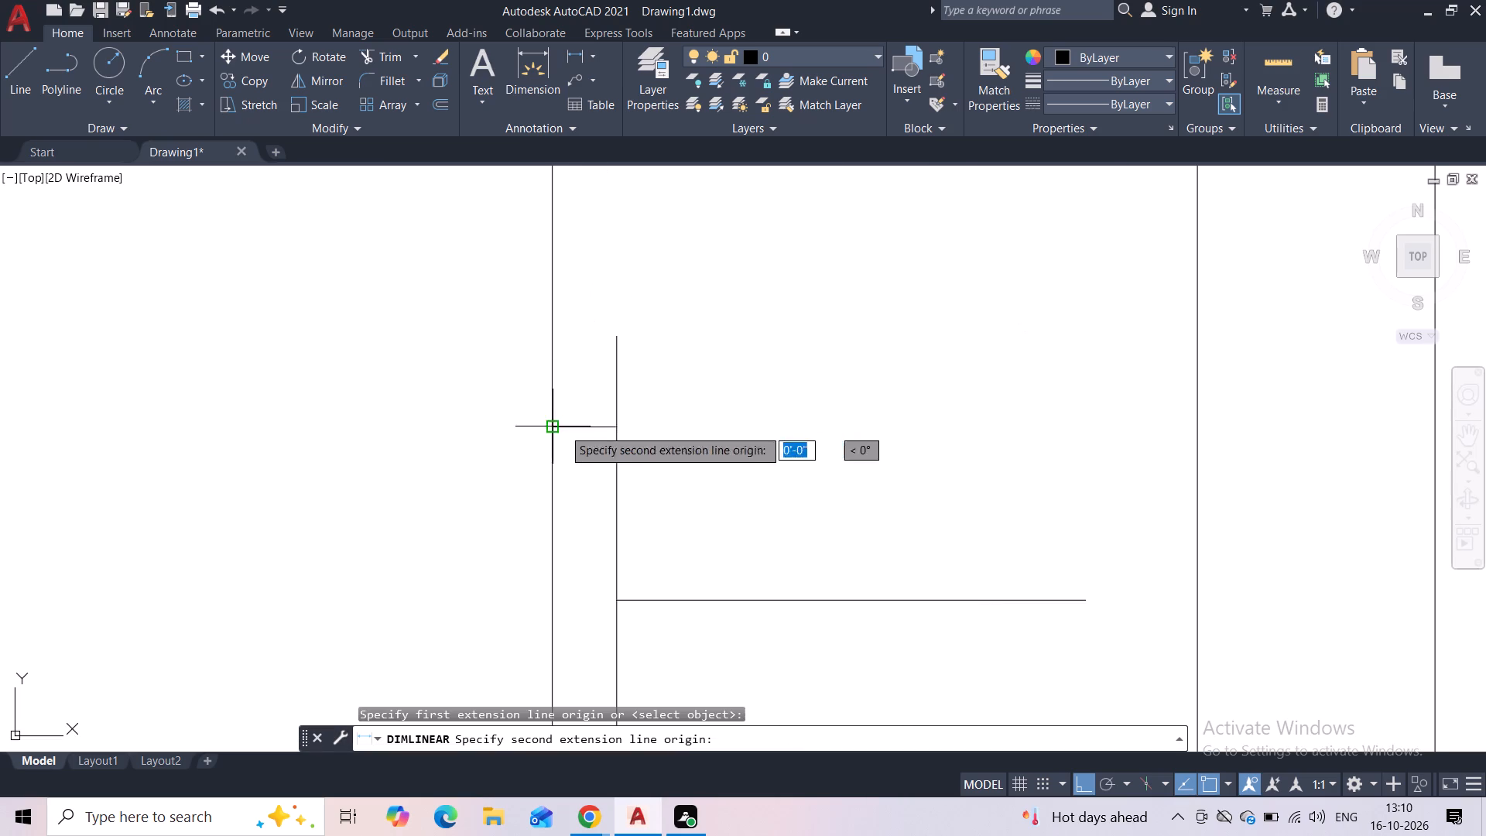
pyautogui.click(618, 429)
pyautogui.scroll(3, 587, 436)
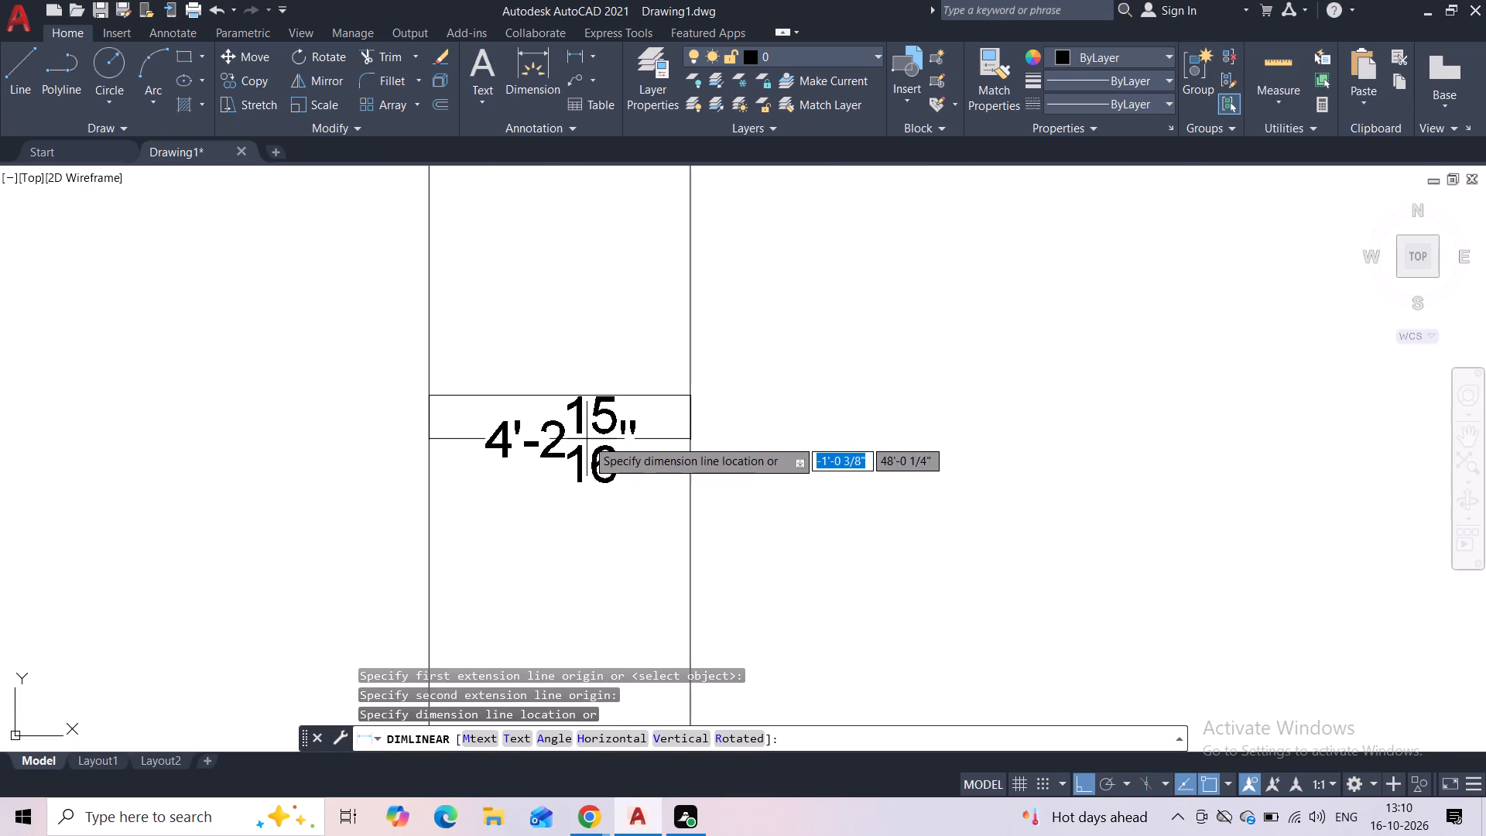
pyautogui.press('Escape')
pyautogui.scroll(-4, 587, 439)
pyautogui.scroll(-1, 875, 495)
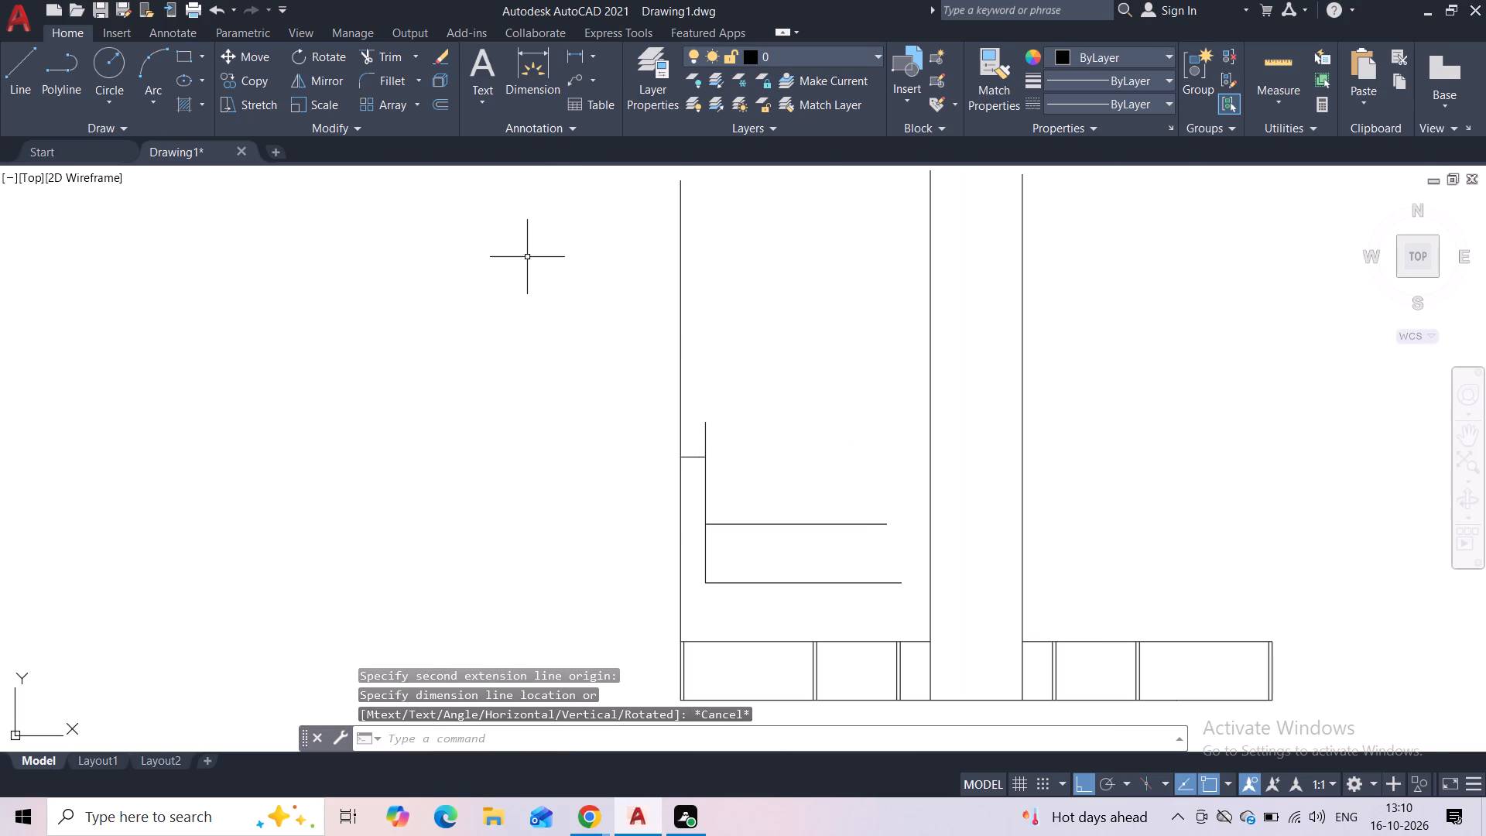
# Draw a 4' line outward from the nearer tall central line at the upper horizontal's level, continuing into a vertical about 23'-5" upward.
pyautogui.click(26, 95)
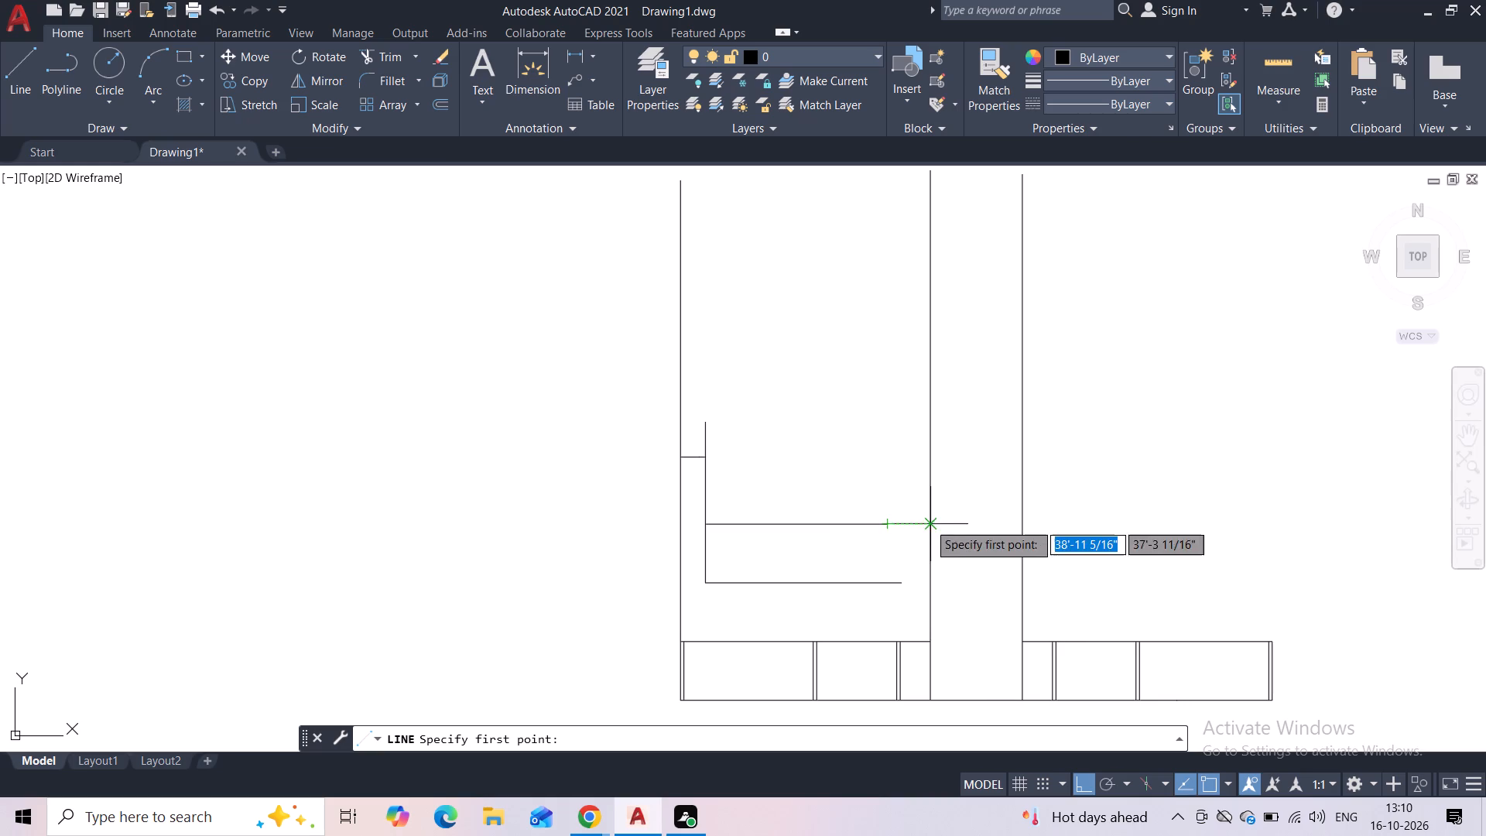
pyautogui.click(928, 522)
pyautogui.write("4'")
pyautogui.press('Return')
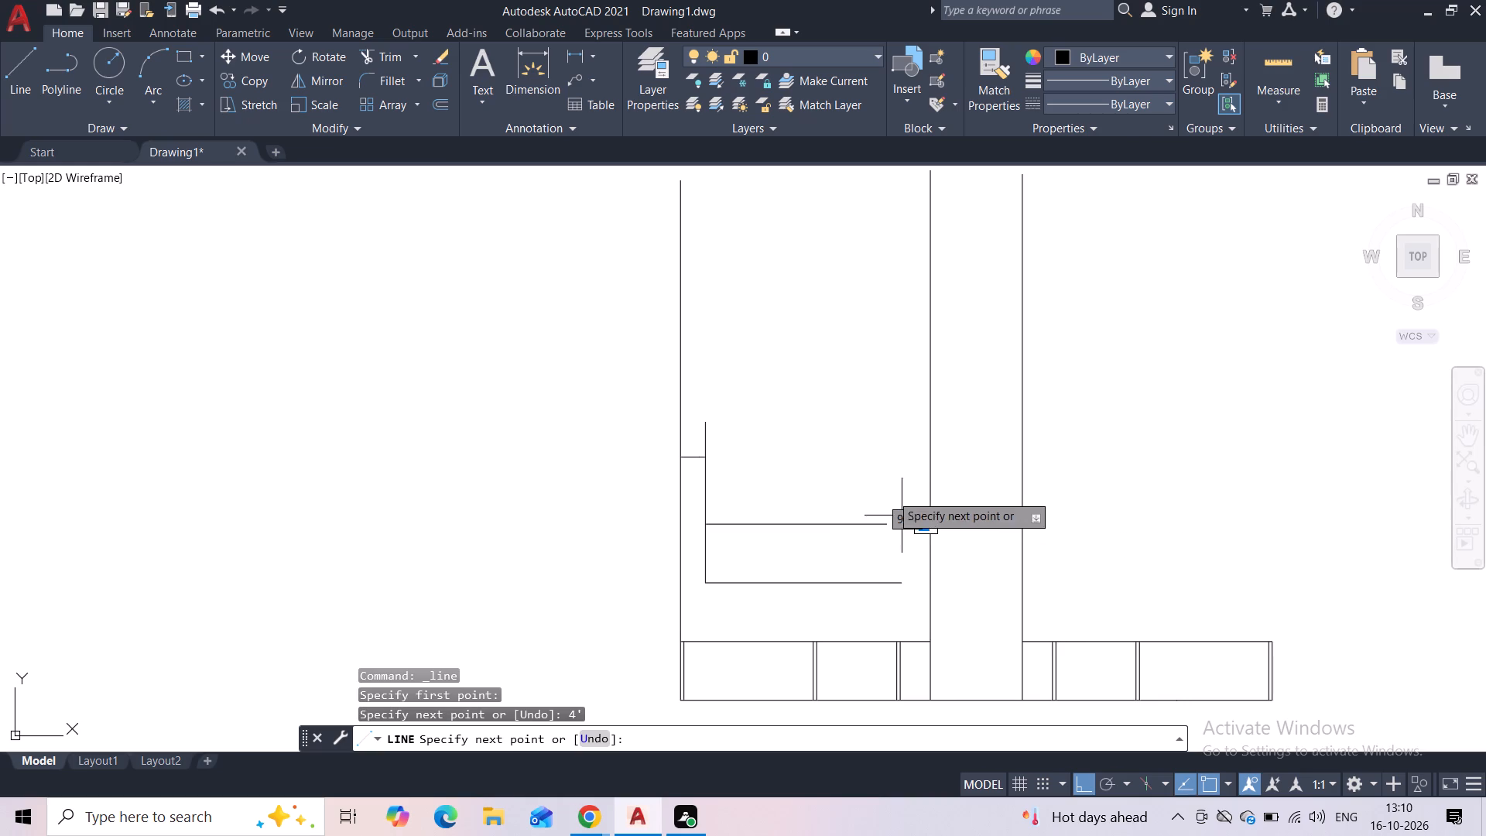
pyautogui.click(889, 383)
pyautogui.press('Escape')
# Delete the 4' horizontal segment between the new vertical and the tall central line.
pyautogui.scroll(2, 930, 529)
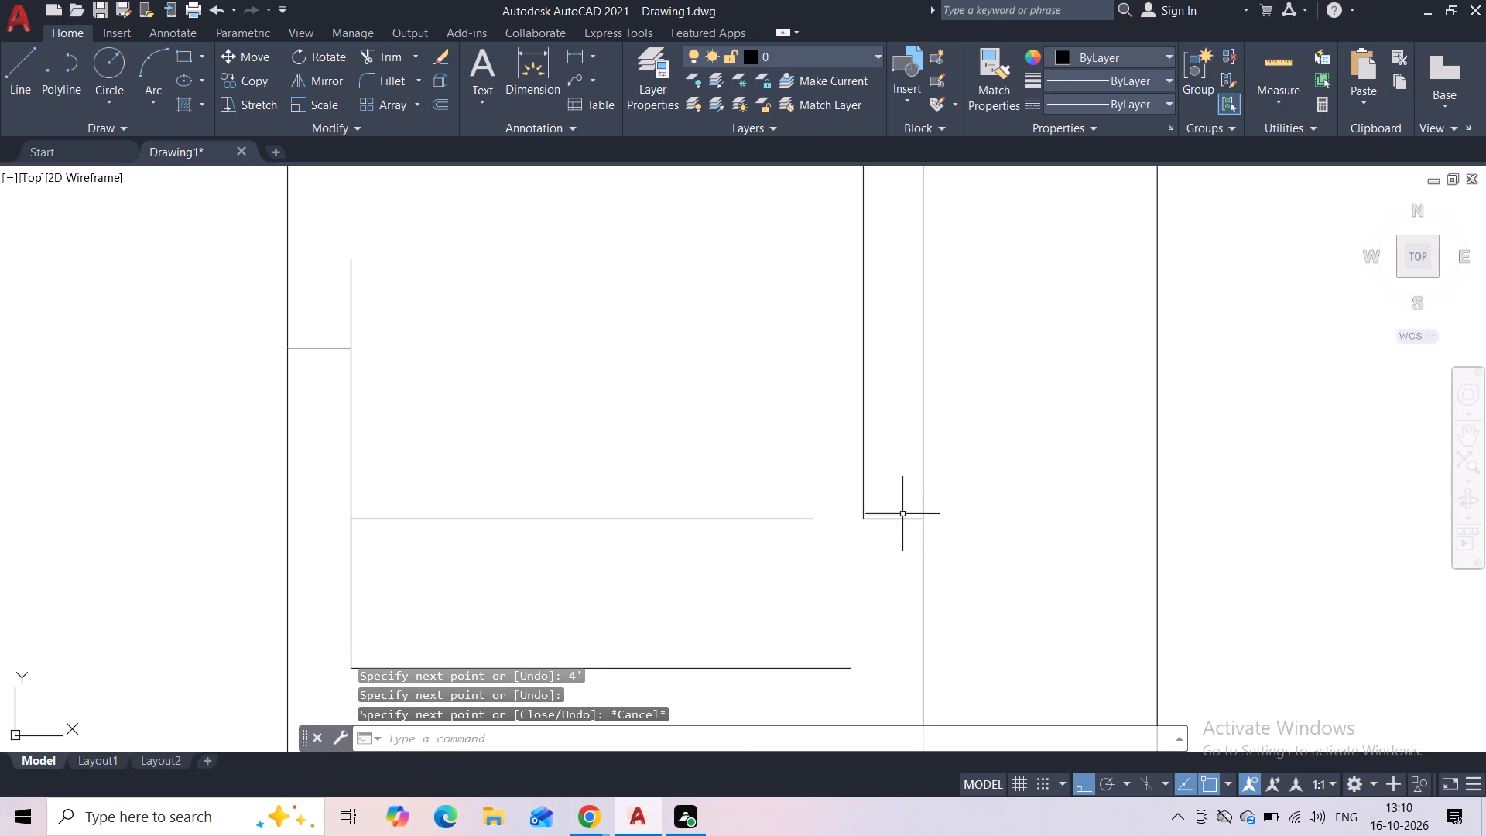
pyautogui.click(900, 507)
pyautogui.click(889, 558)
pyautogui.press('Delete')
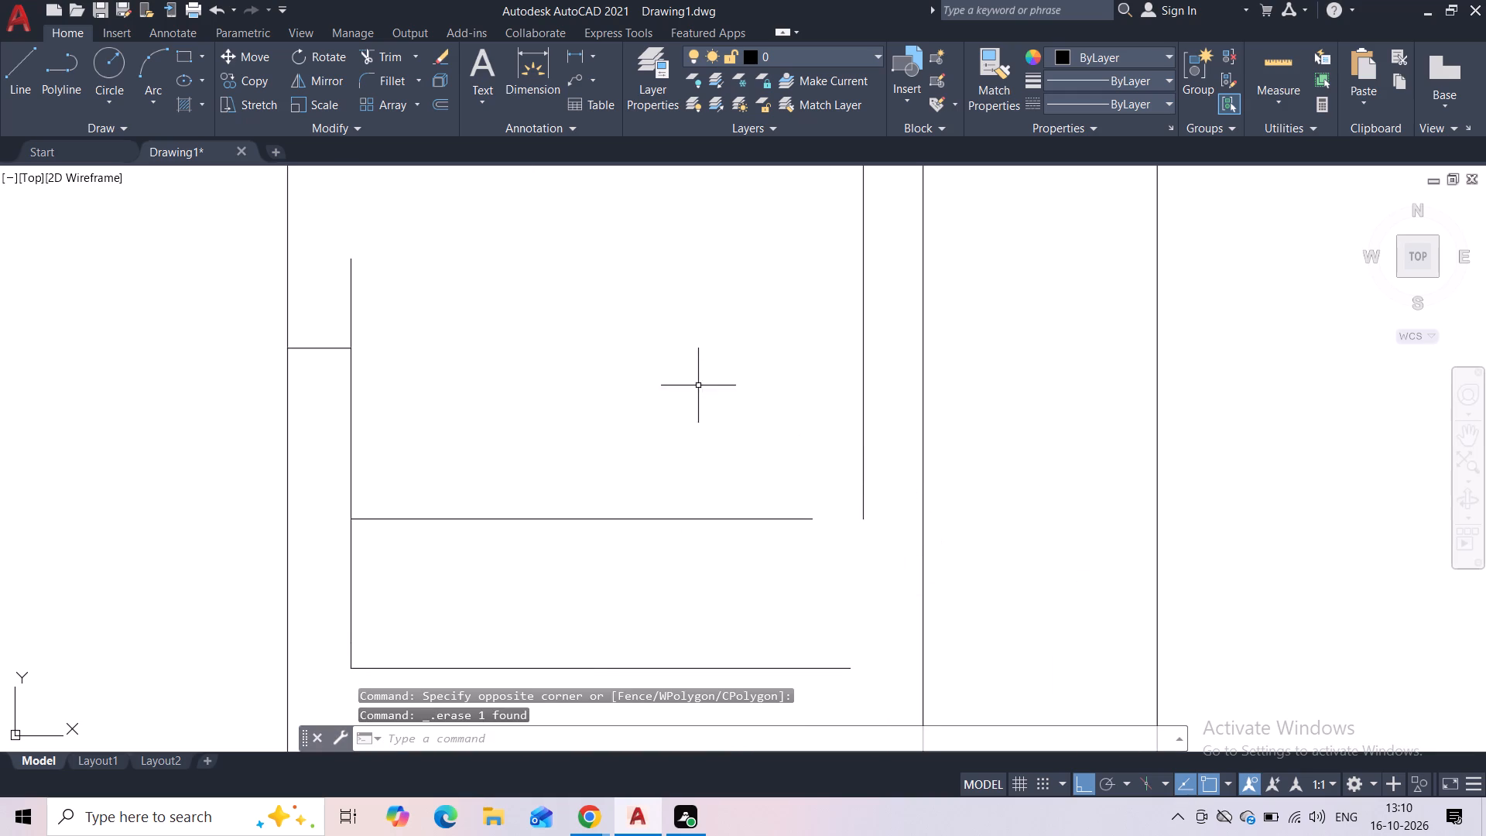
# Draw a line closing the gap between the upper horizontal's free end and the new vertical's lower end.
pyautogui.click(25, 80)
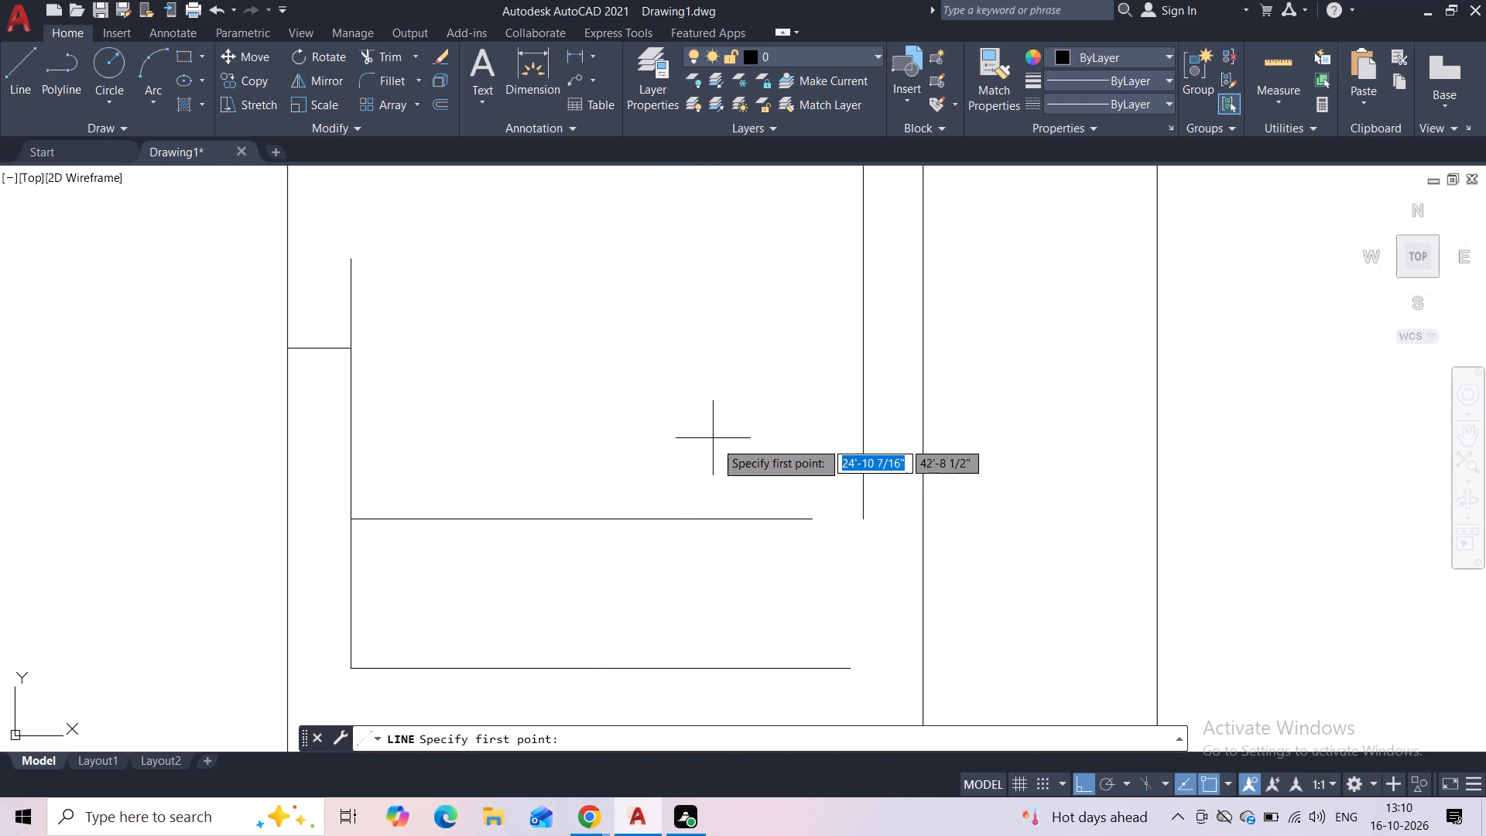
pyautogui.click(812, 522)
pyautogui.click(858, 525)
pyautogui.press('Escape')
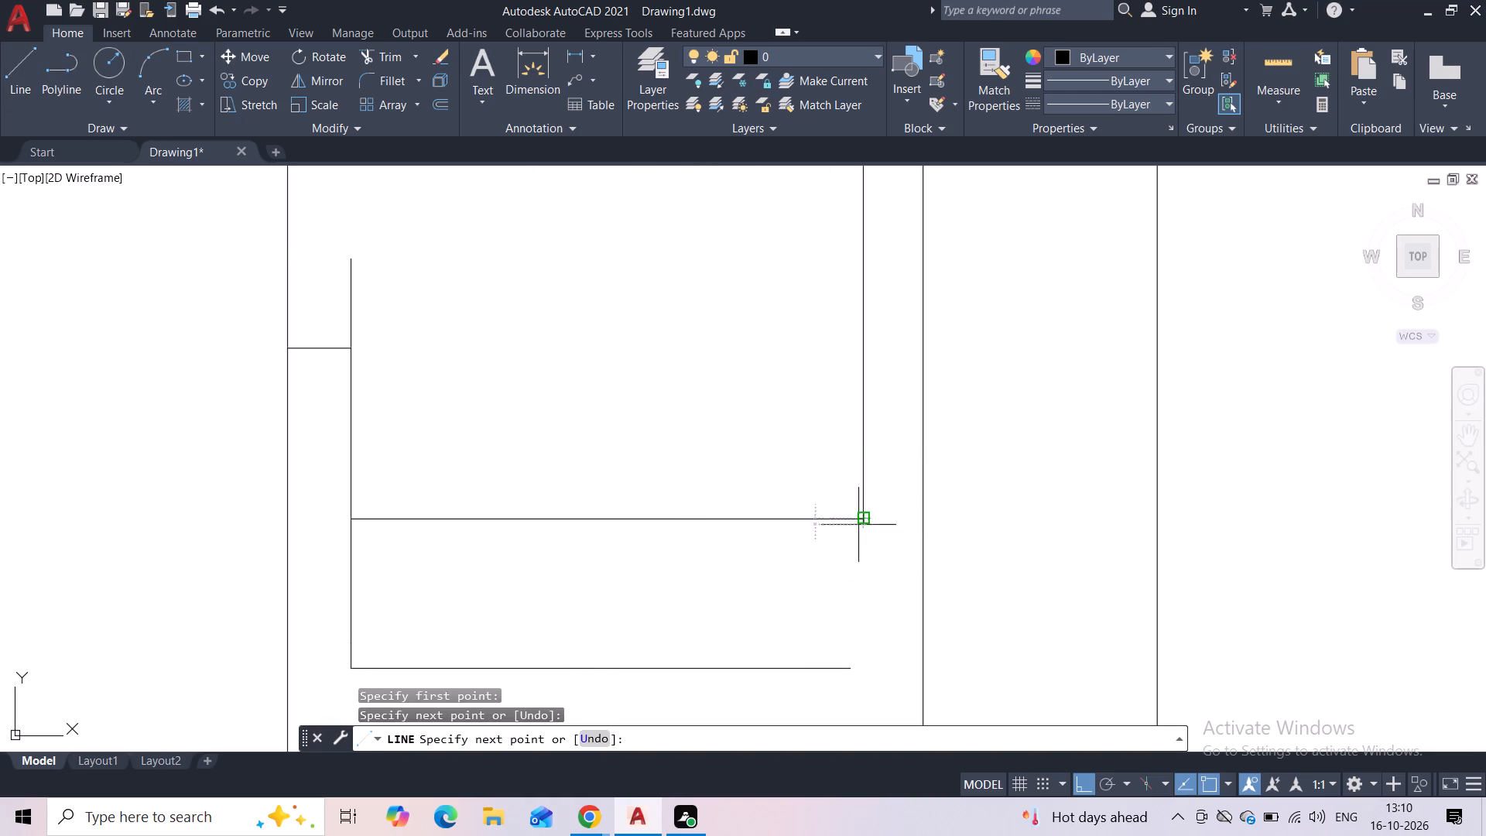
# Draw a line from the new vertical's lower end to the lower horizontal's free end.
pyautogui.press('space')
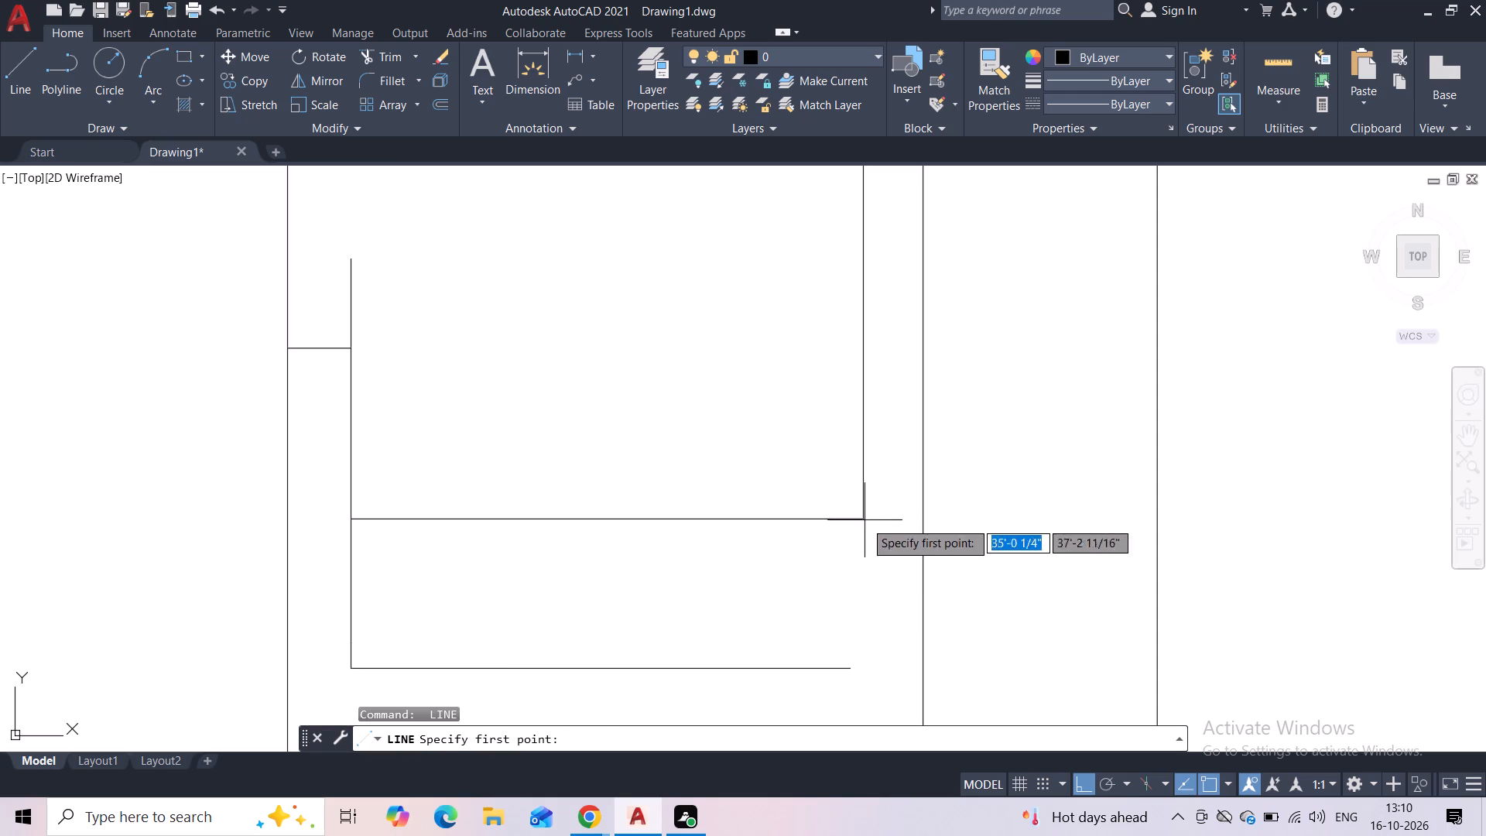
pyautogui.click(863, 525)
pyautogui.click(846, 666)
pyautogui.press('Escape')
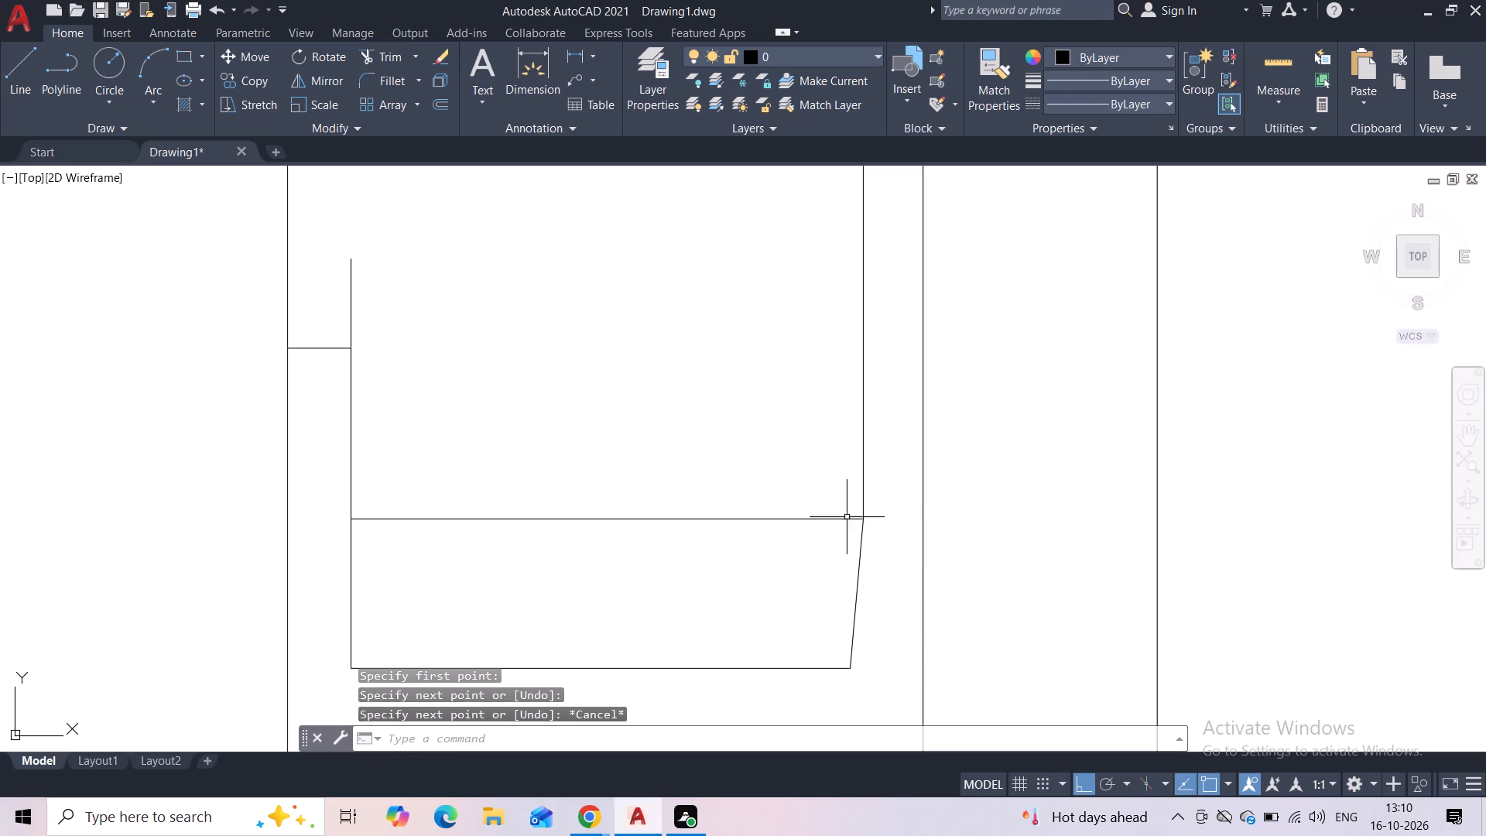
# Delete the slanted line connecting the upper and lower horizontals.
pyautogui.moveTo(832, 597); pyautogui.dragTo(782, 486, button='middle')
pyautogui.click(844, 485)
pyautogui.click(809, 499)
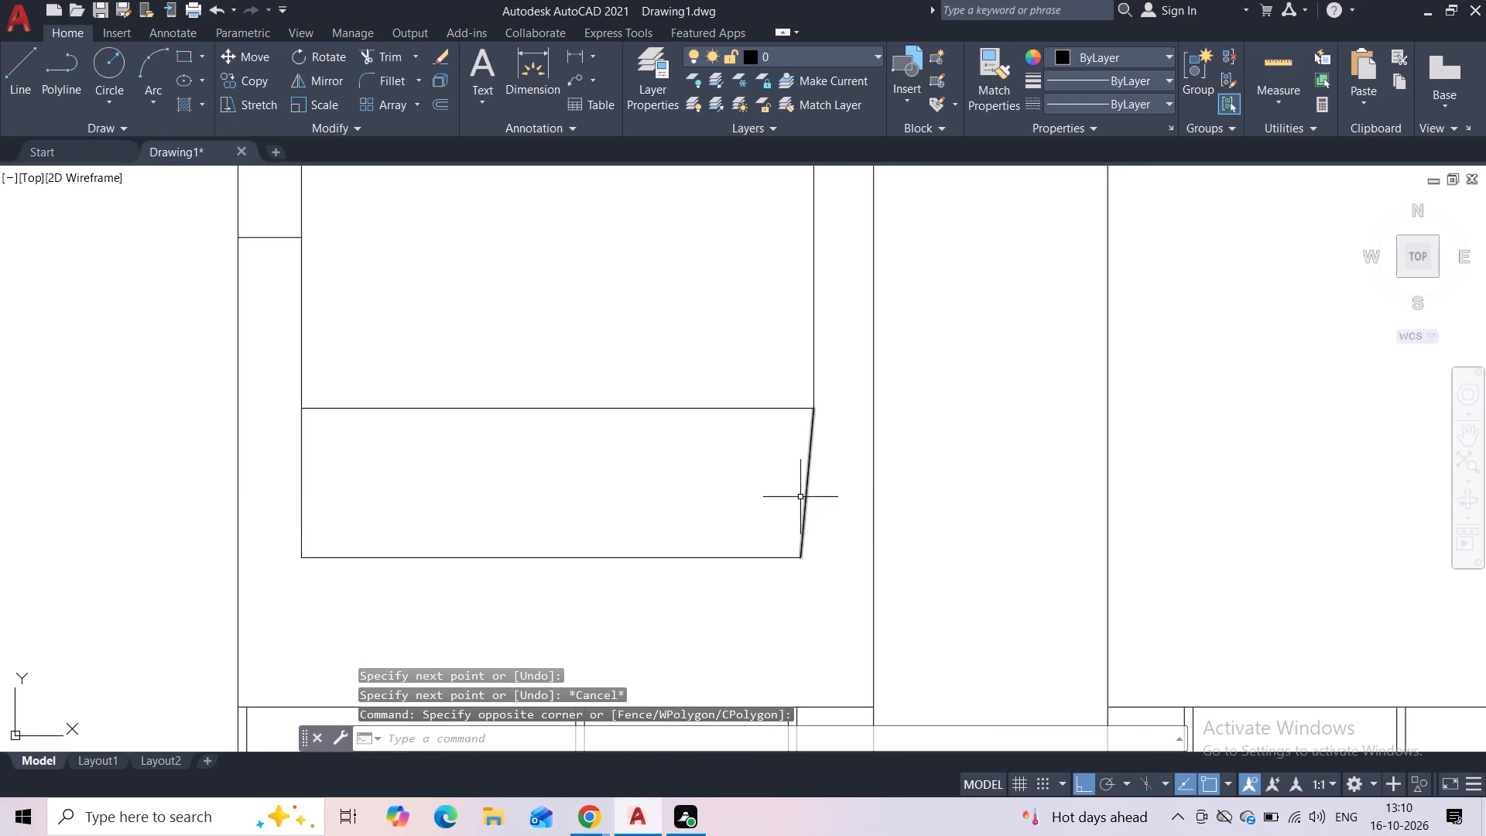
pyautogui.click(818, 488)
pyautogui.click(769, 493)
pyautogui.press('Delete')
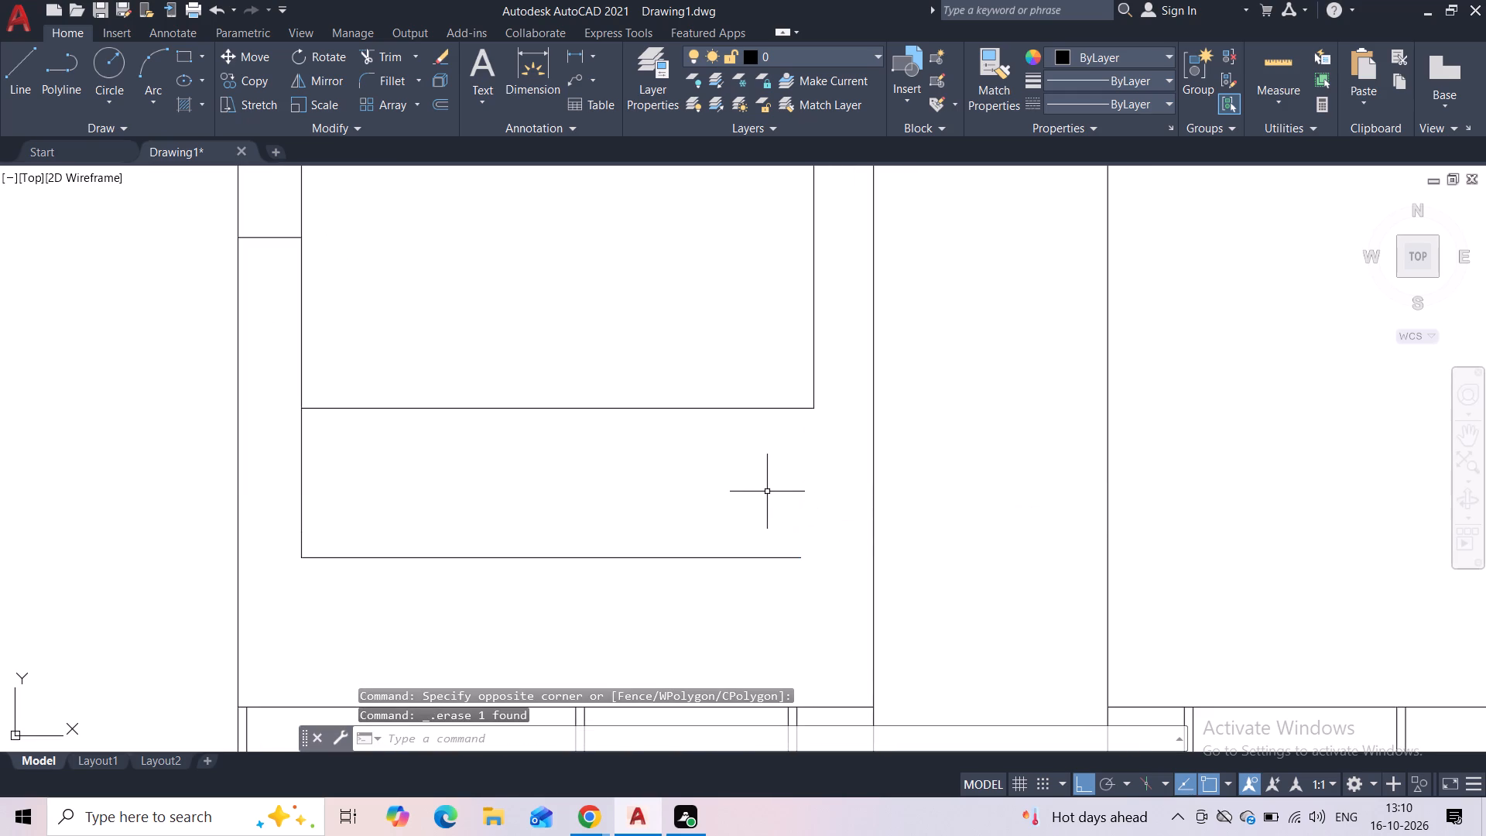
# Draw a line from the new vertical's lower end straight down to the lower horizontal's level, then across to its free end.
pyautogui.click(11, 84)
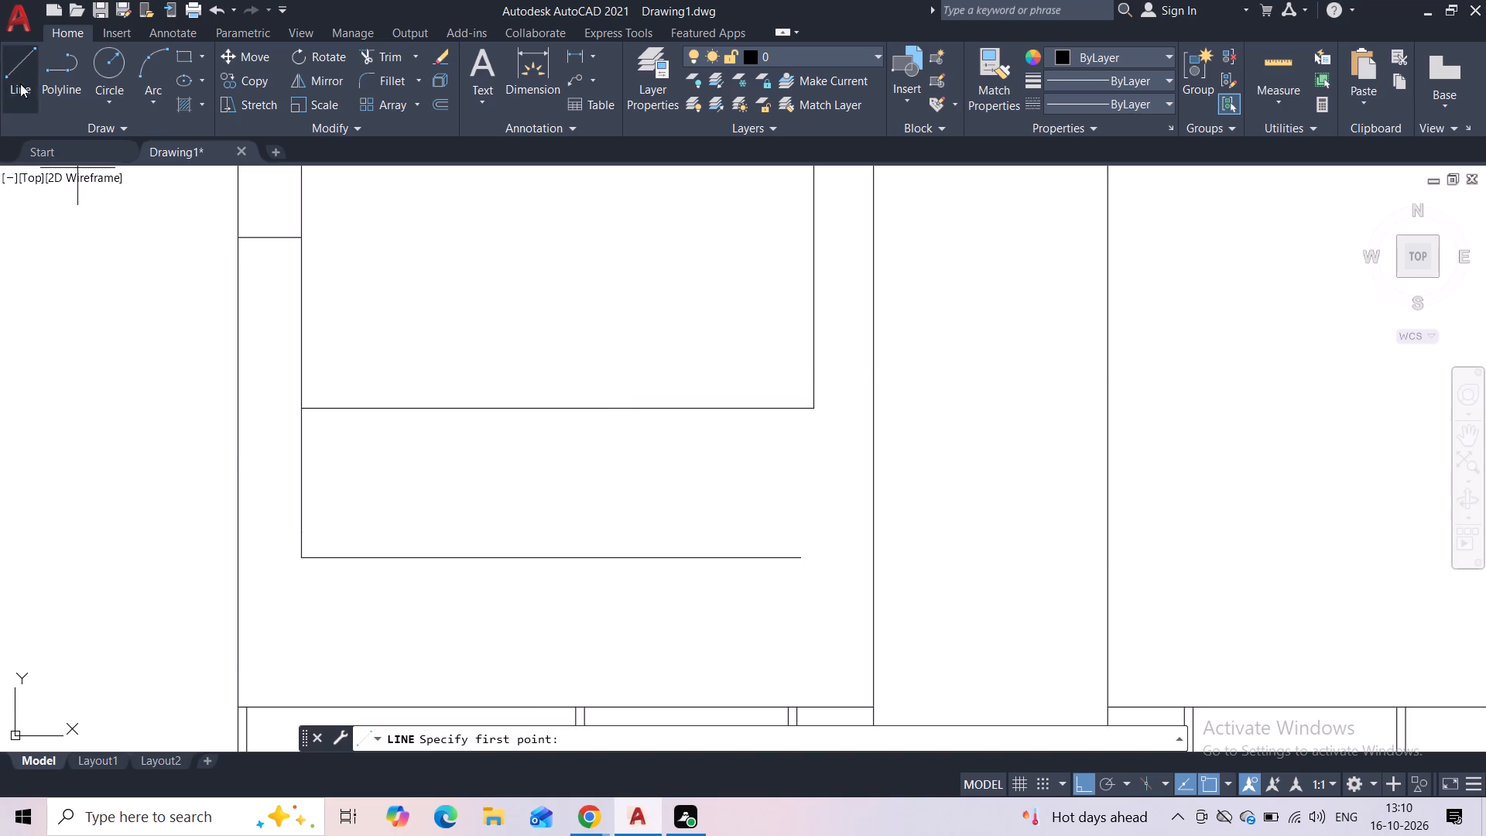
pyautogui.click(818, 410)
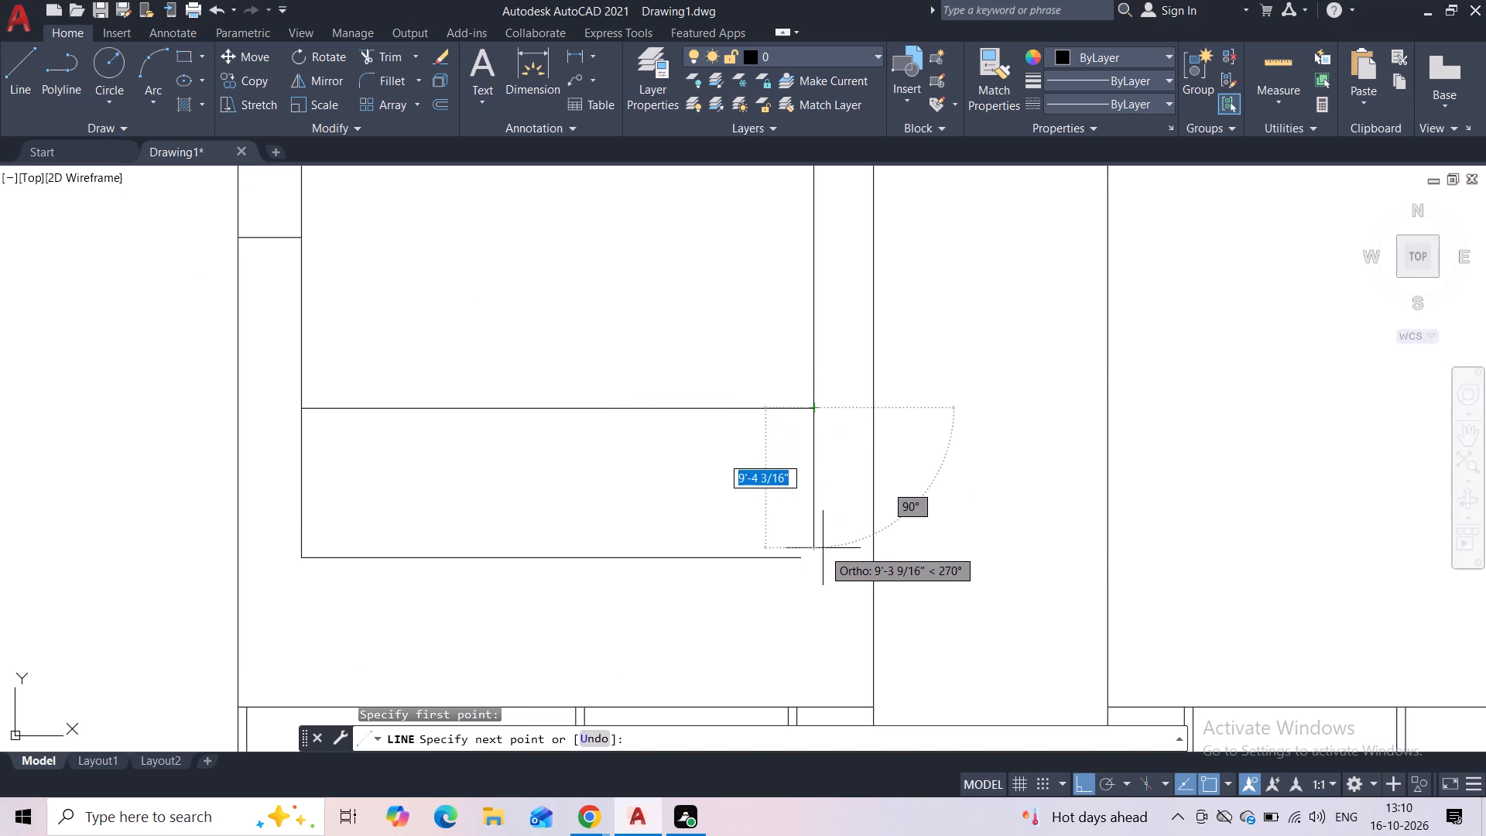
pyautogui.click(815, 557)
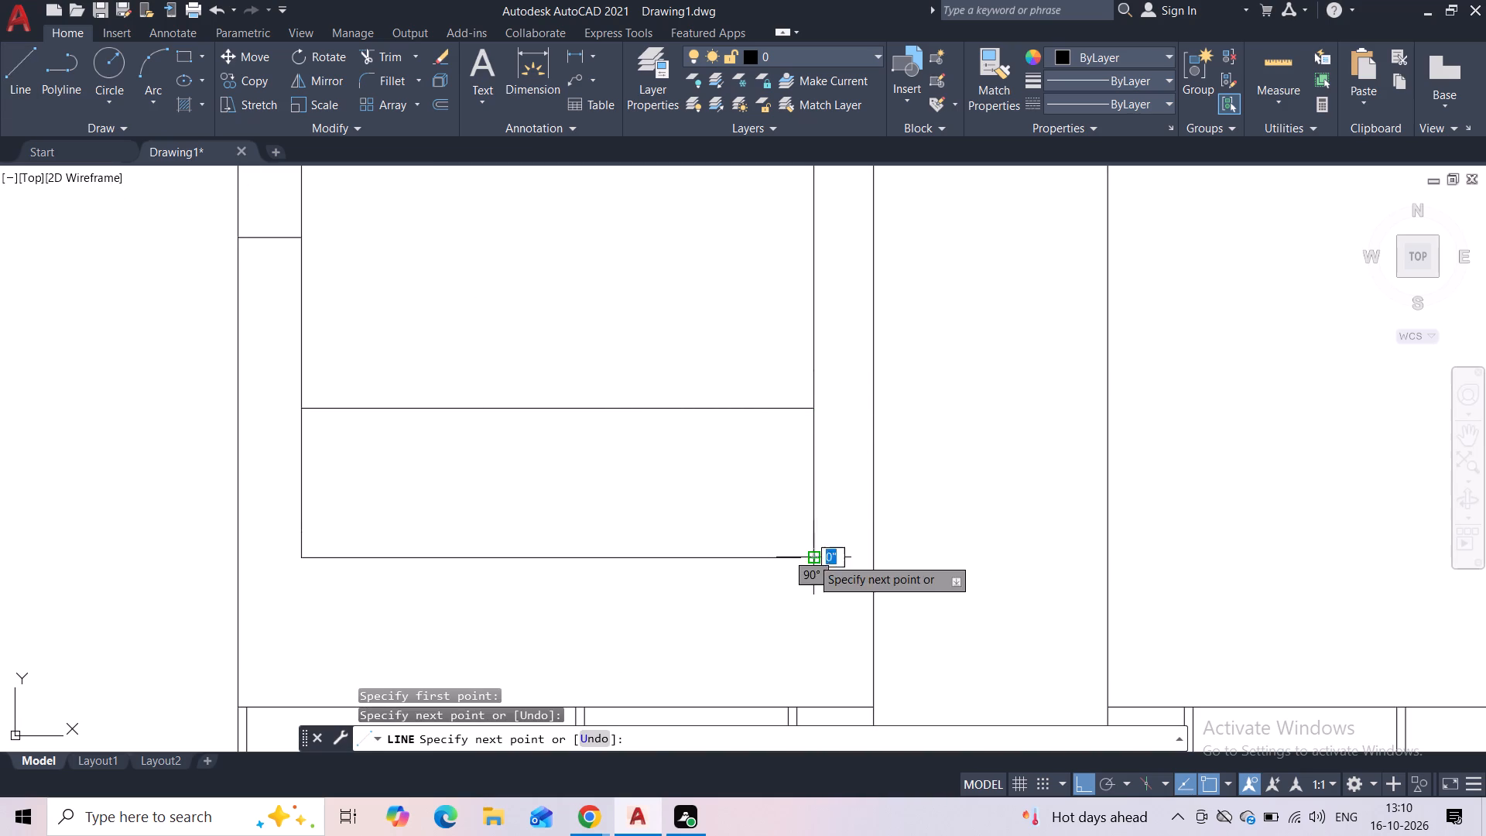
pyautogui.click(800, 557)
pyautogui.press('Escape')
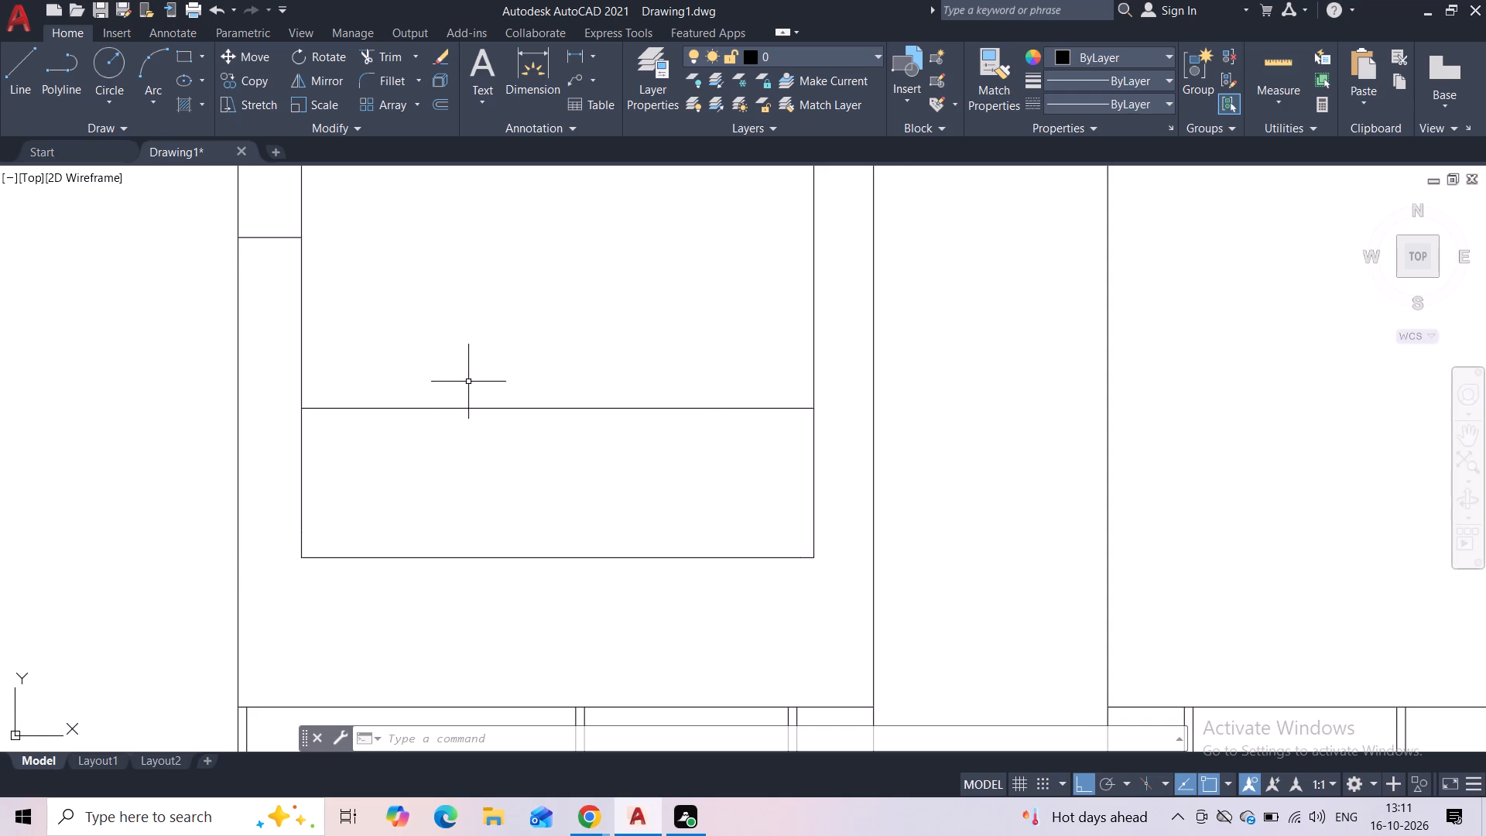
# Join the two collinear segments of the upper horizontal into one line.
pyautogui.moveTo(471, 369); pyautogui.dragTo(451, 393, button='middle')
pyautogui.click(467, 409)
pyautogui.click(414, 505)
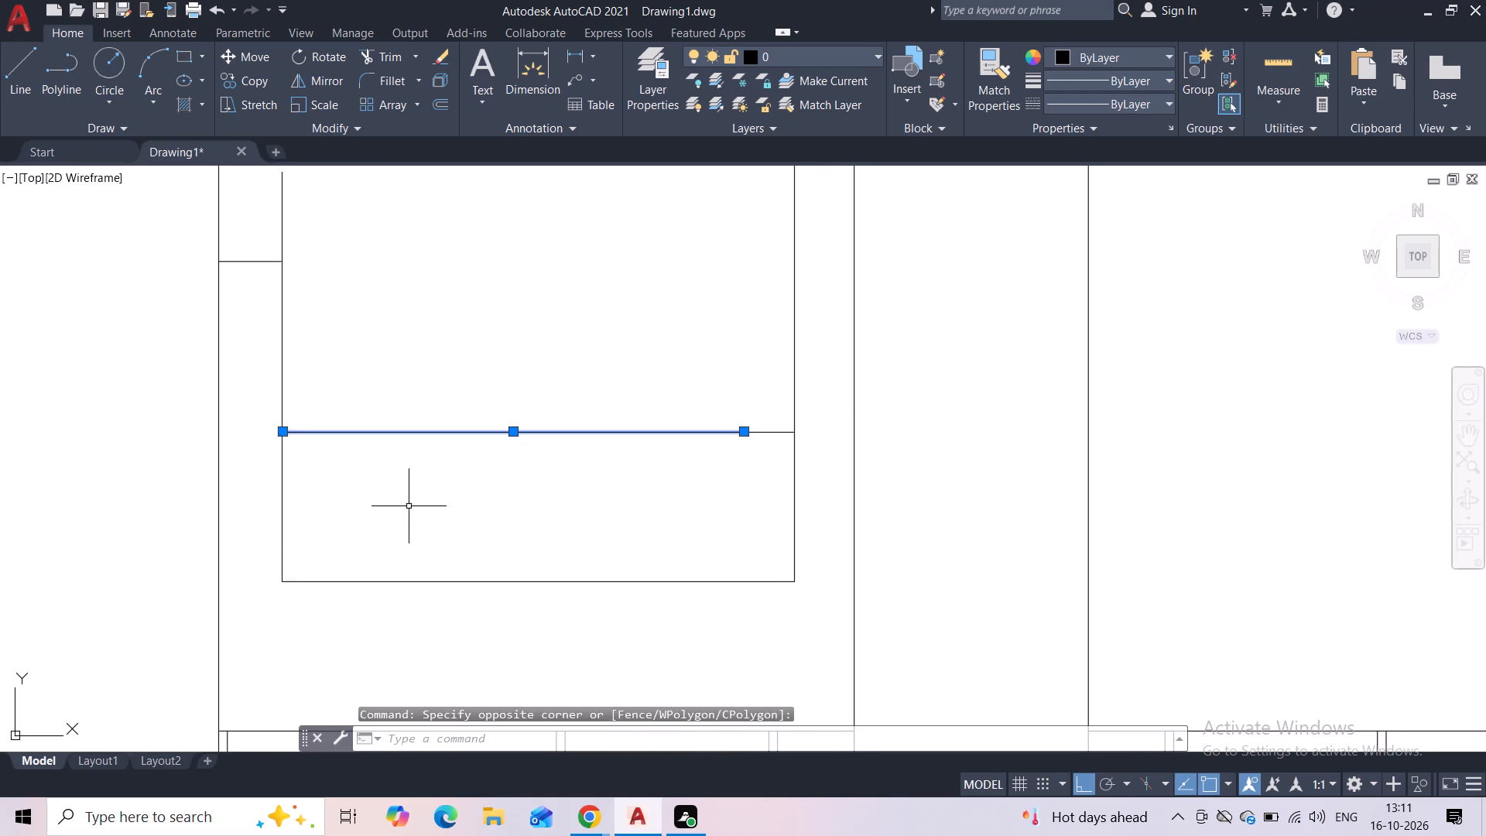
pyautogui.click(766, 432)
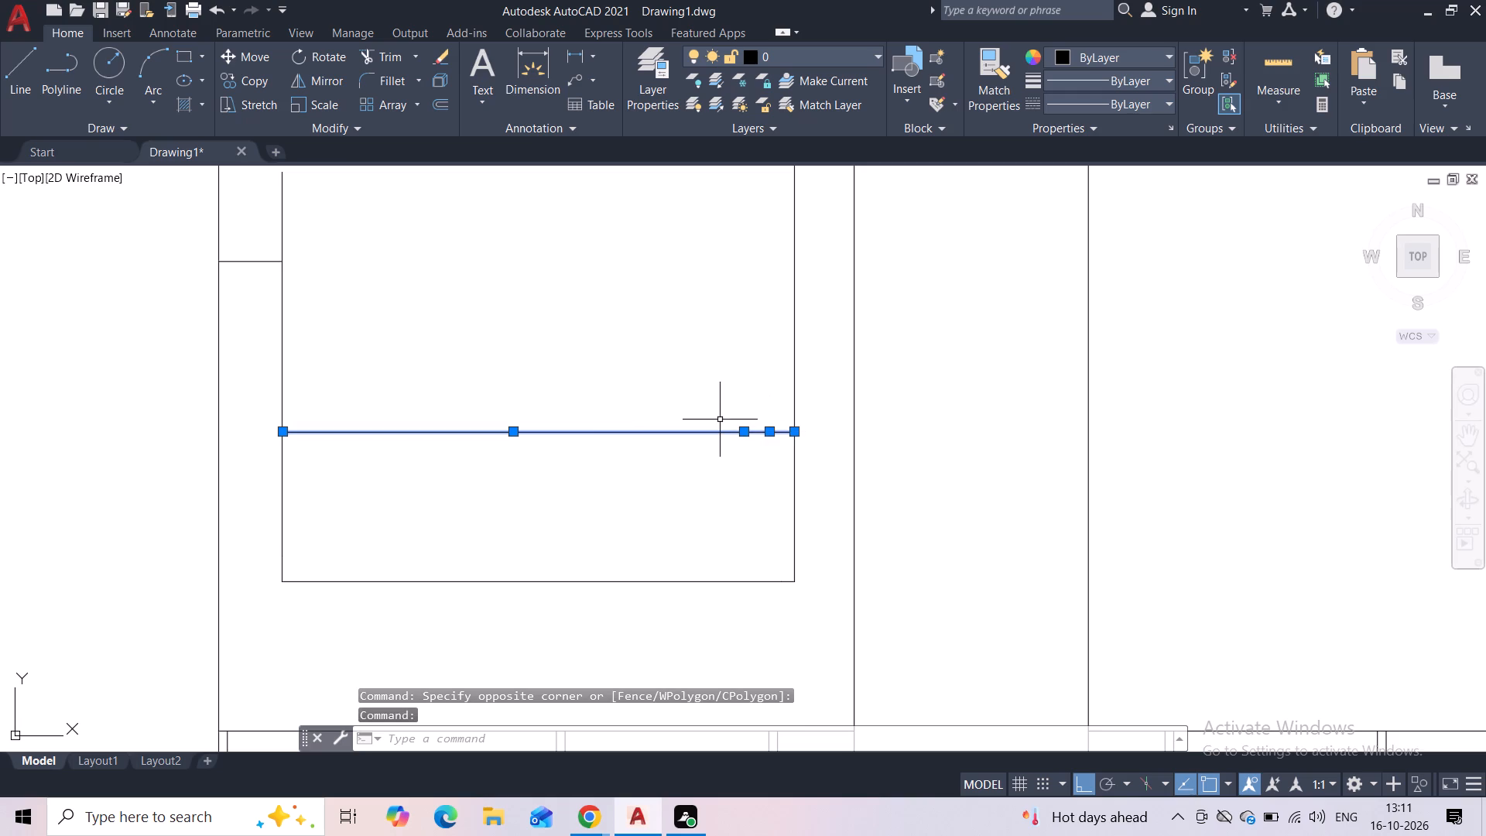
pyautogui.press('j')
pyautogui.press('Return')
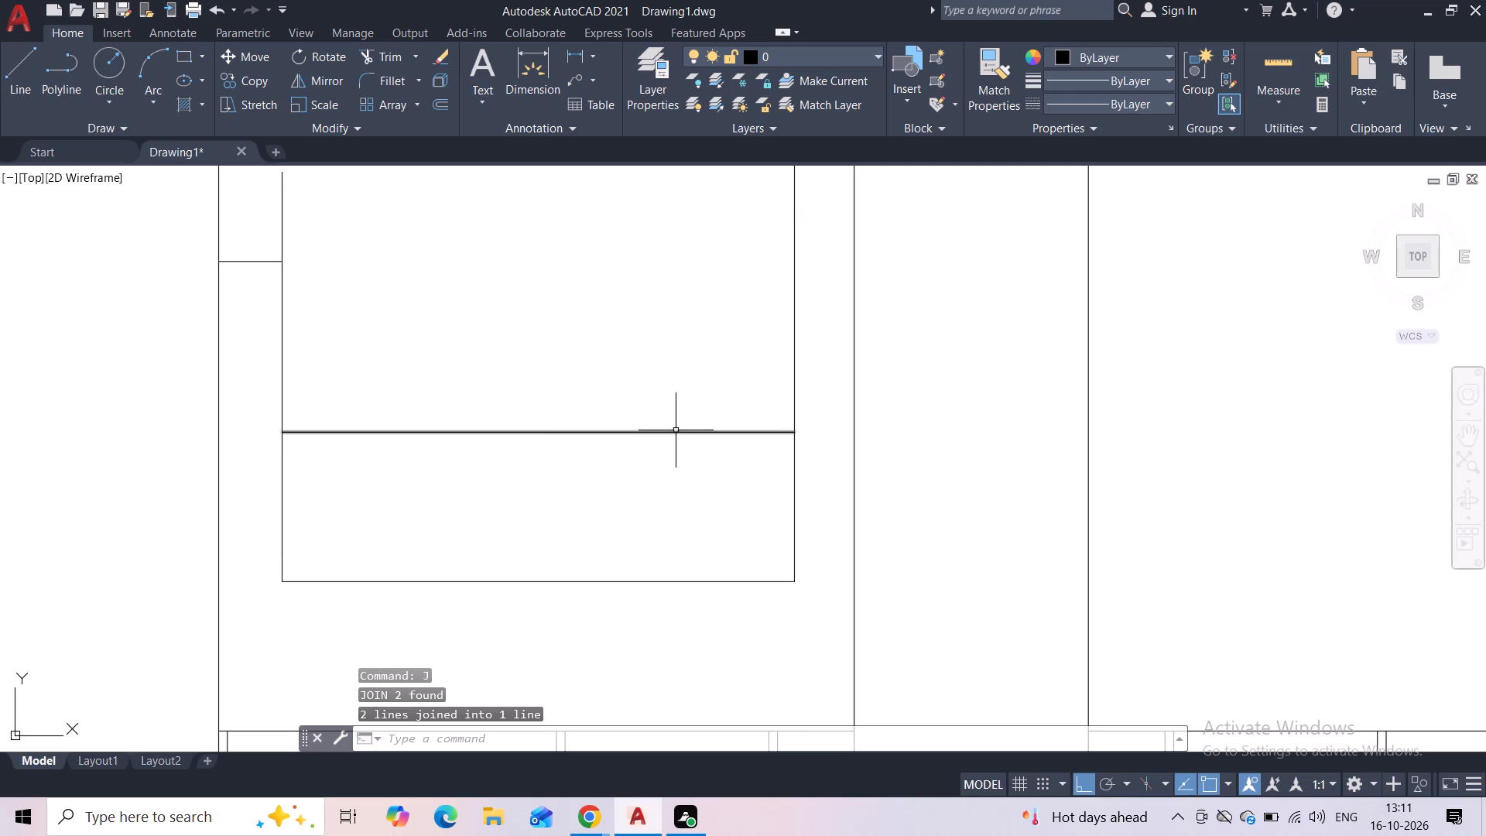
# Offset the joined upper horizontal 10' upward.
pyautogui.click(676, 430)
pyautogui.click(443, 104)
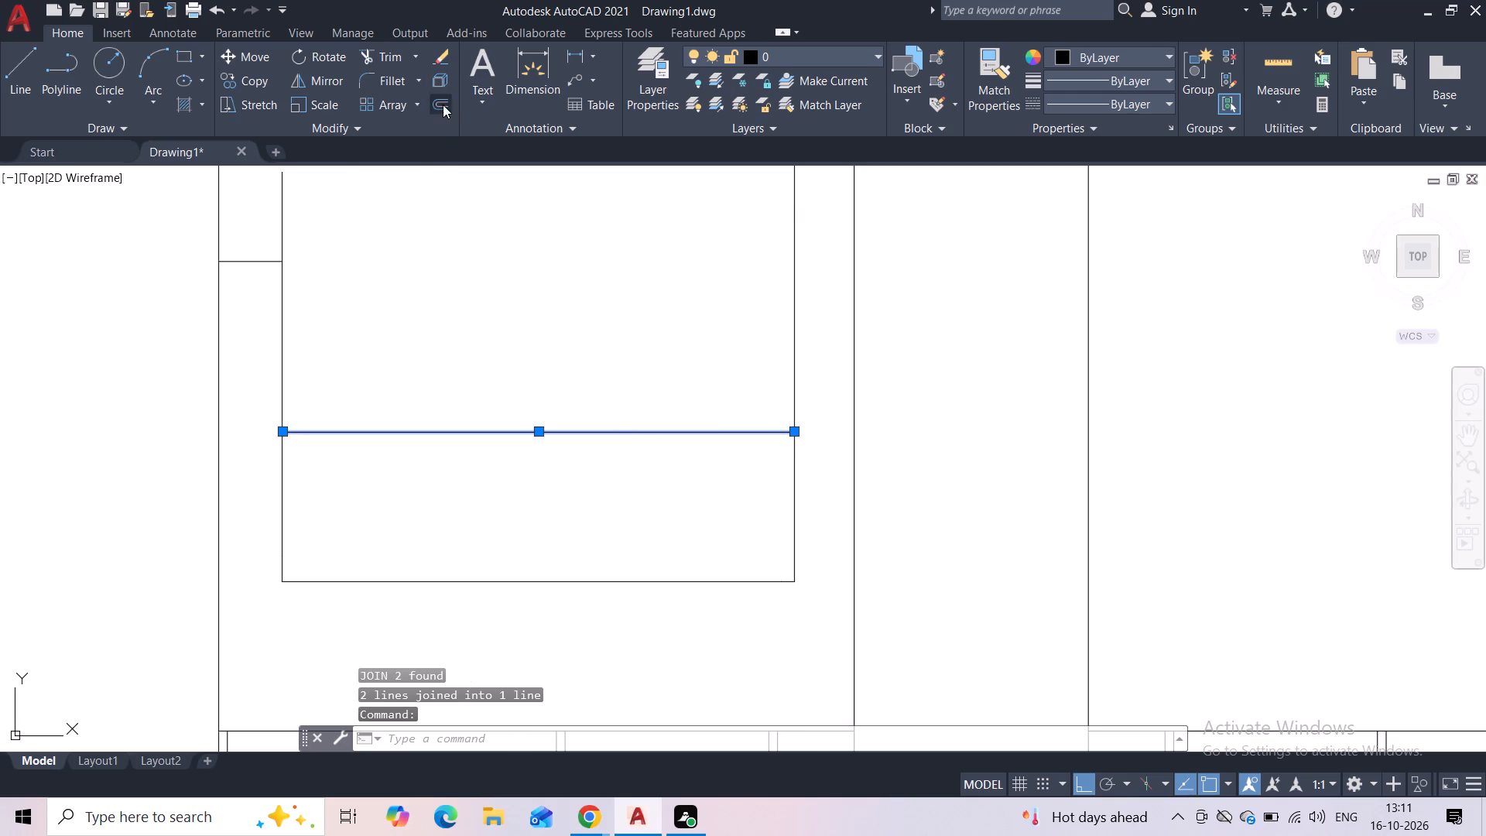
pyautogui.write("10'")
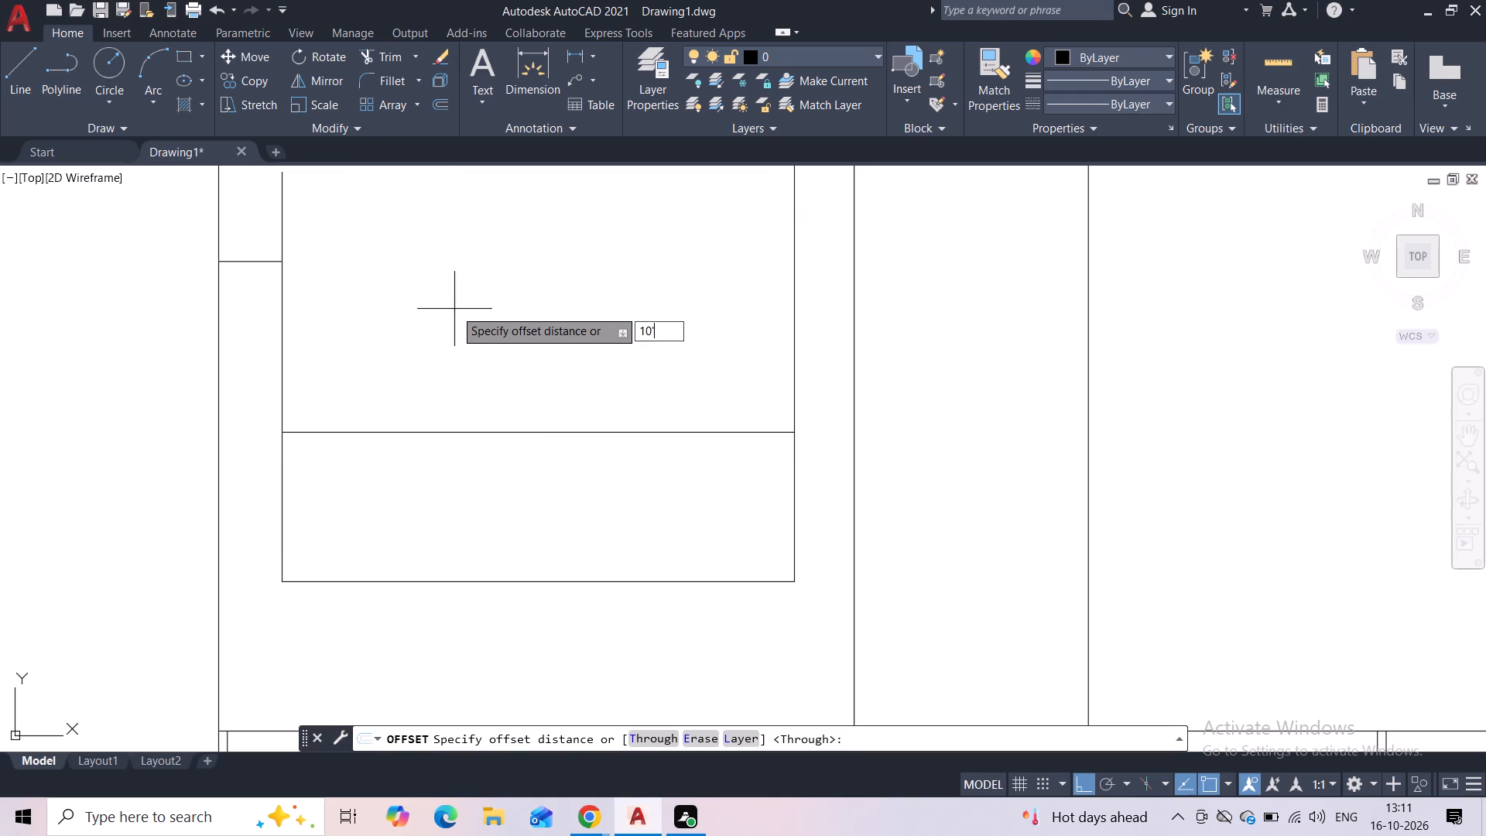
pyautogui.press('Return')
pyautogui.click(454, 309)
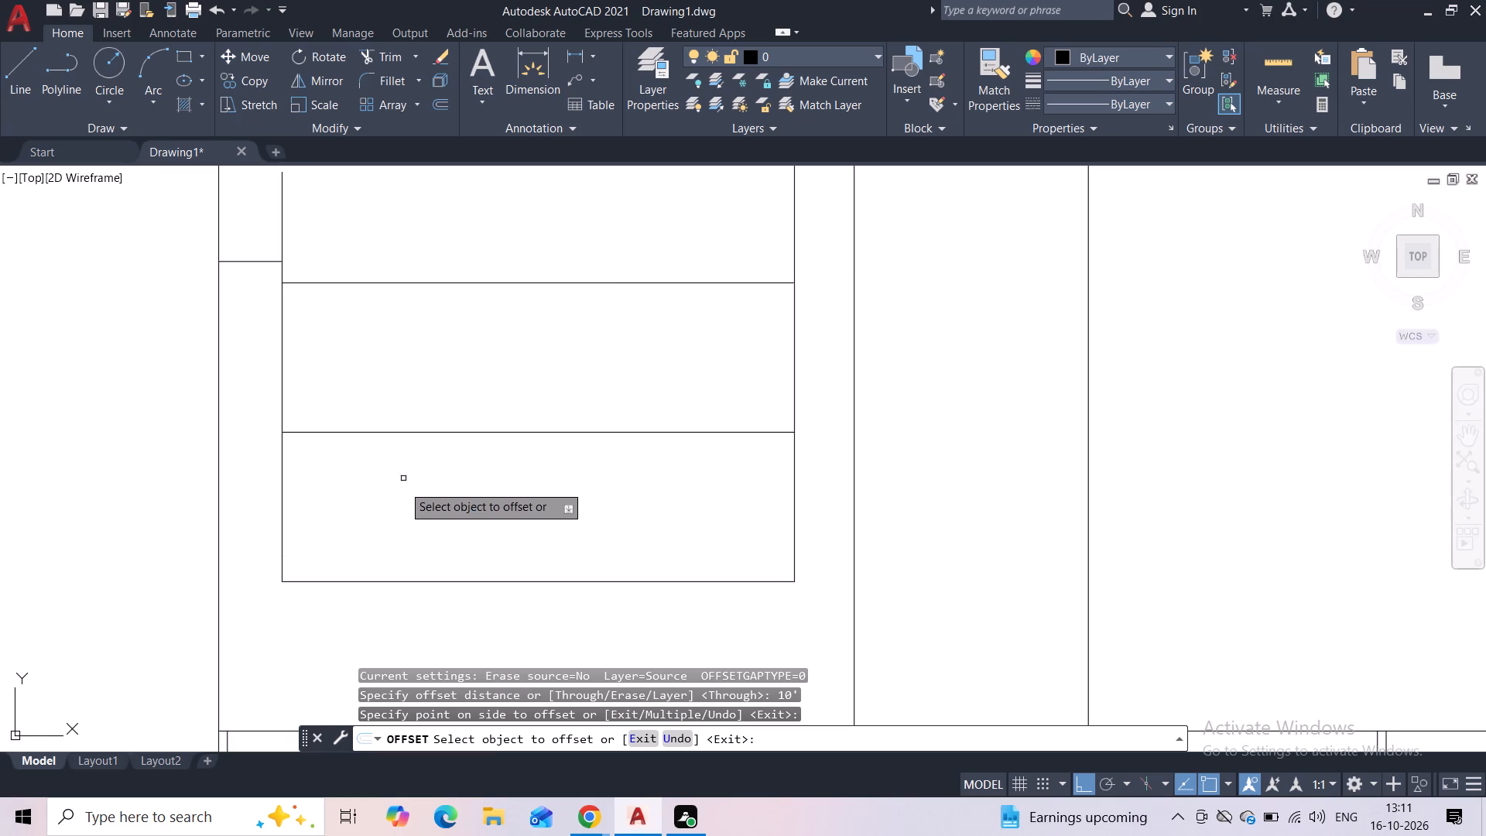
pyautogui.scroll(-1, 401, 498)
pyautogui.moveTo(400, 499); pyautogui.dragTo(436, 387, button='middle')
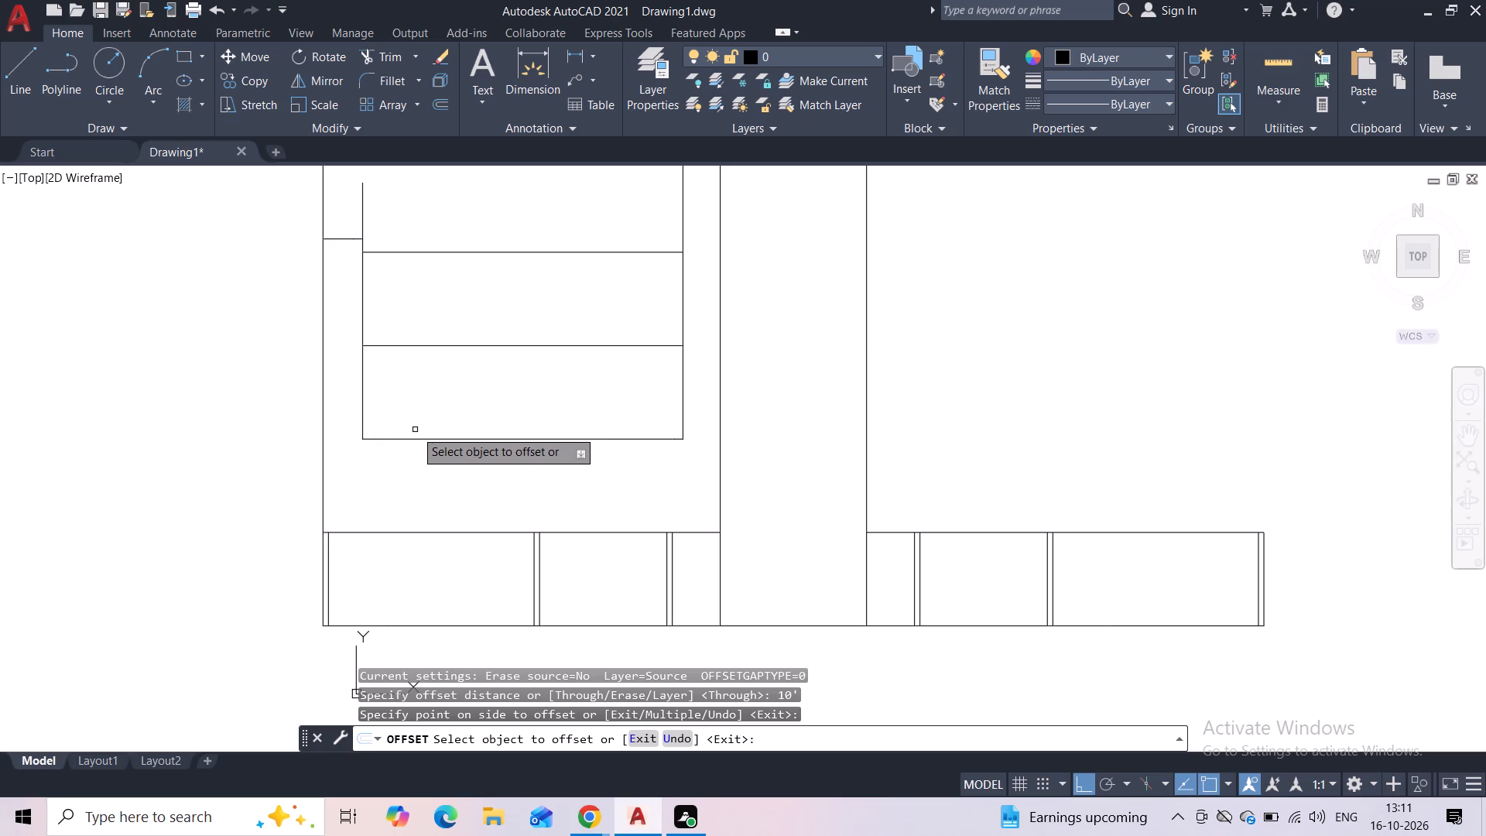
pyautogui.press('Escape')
# Draw a horizontal line between the two inner verticals, a short distance above the bottom horizontal.
pyautogui.scroll(2, 399, 416)
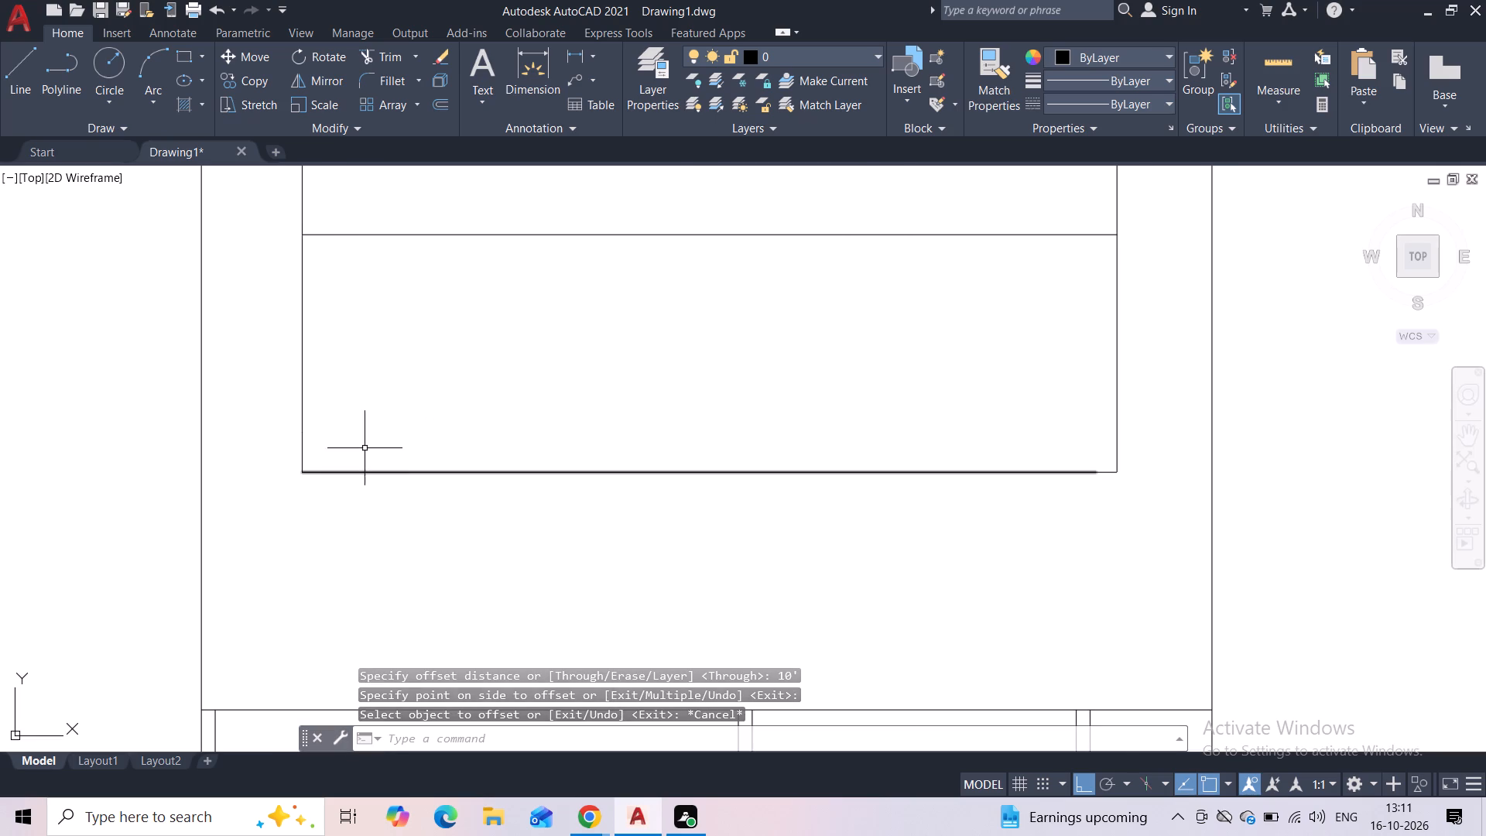
pyautogui.scroll(-3, 361, 443)
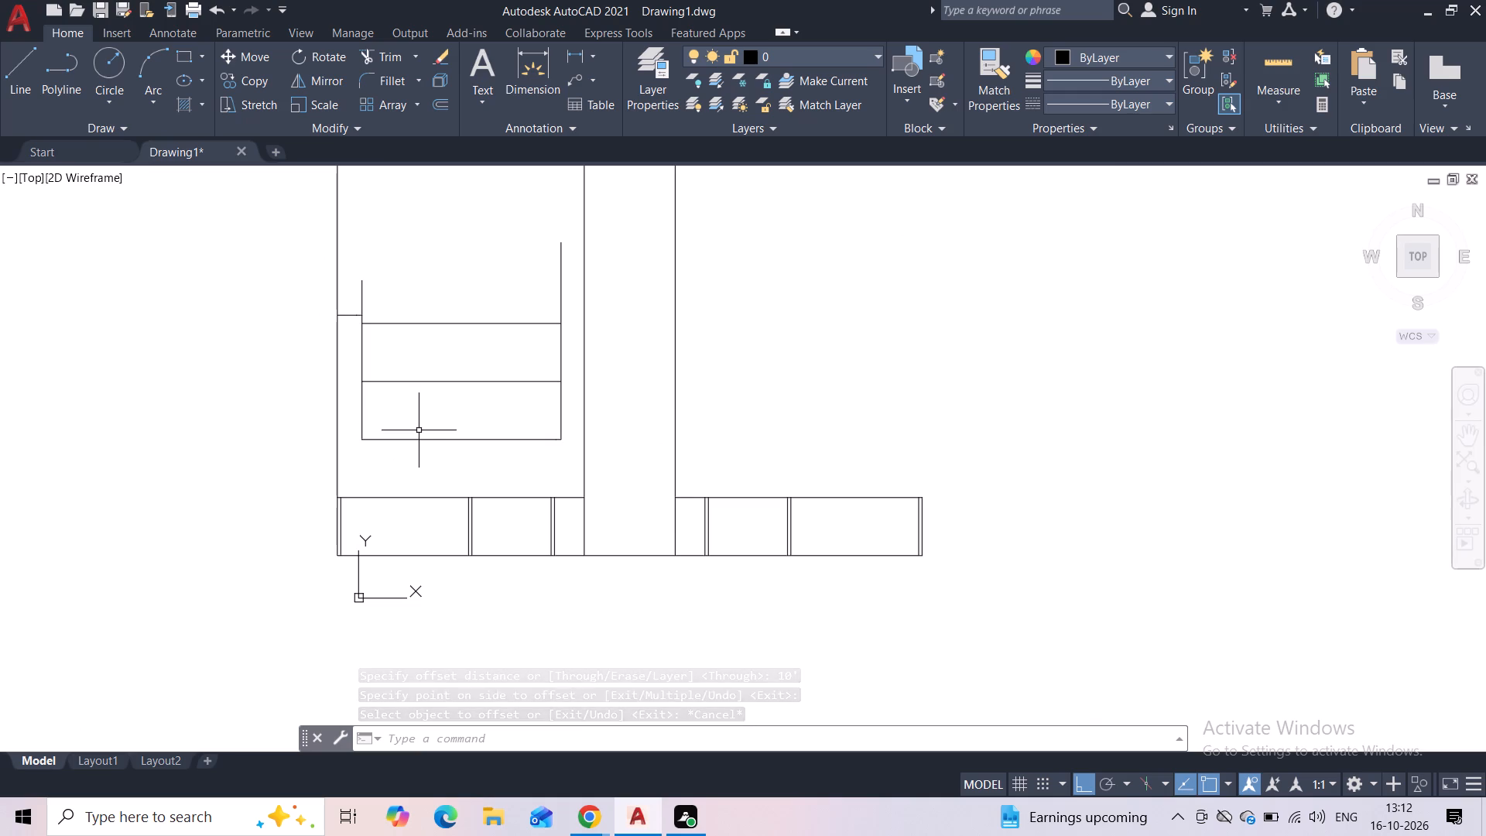
pyautogui.scroll(1, 386, 431)
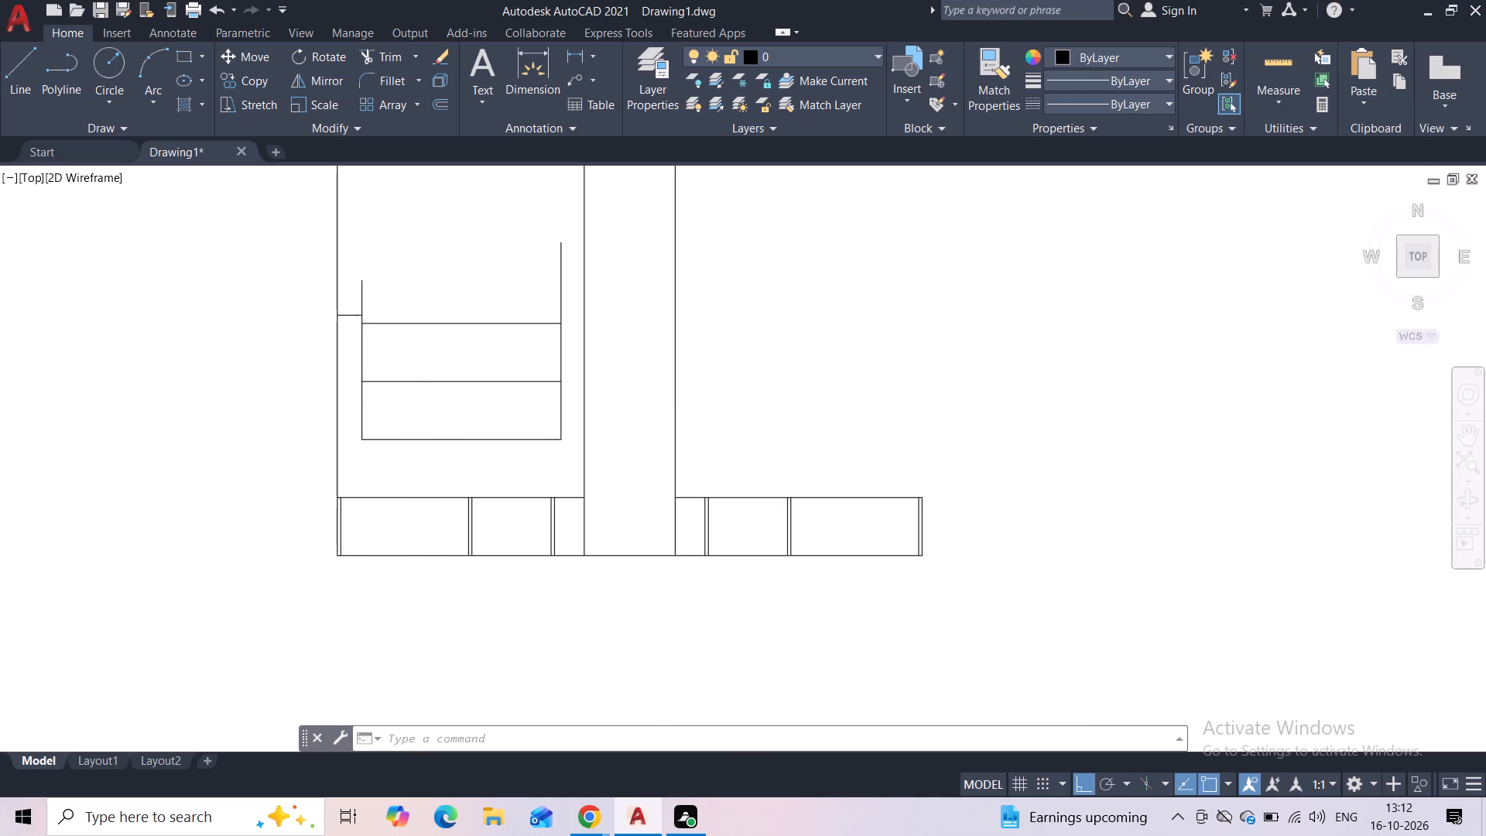
pyautogui.scroll(1, 386, 431)
pyautogui.click(29, 86)
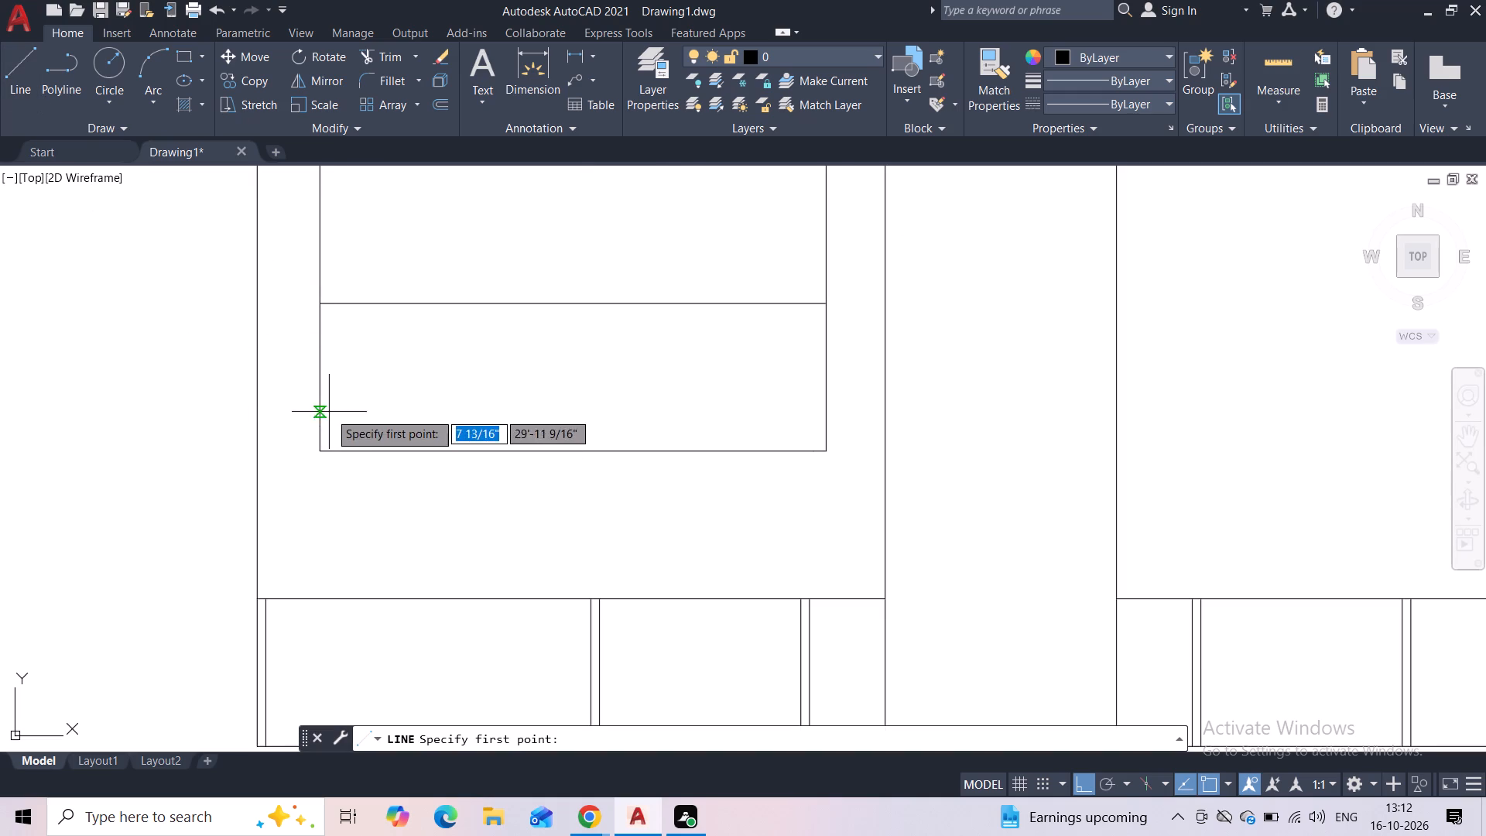
pyautogui.click(323, 396)
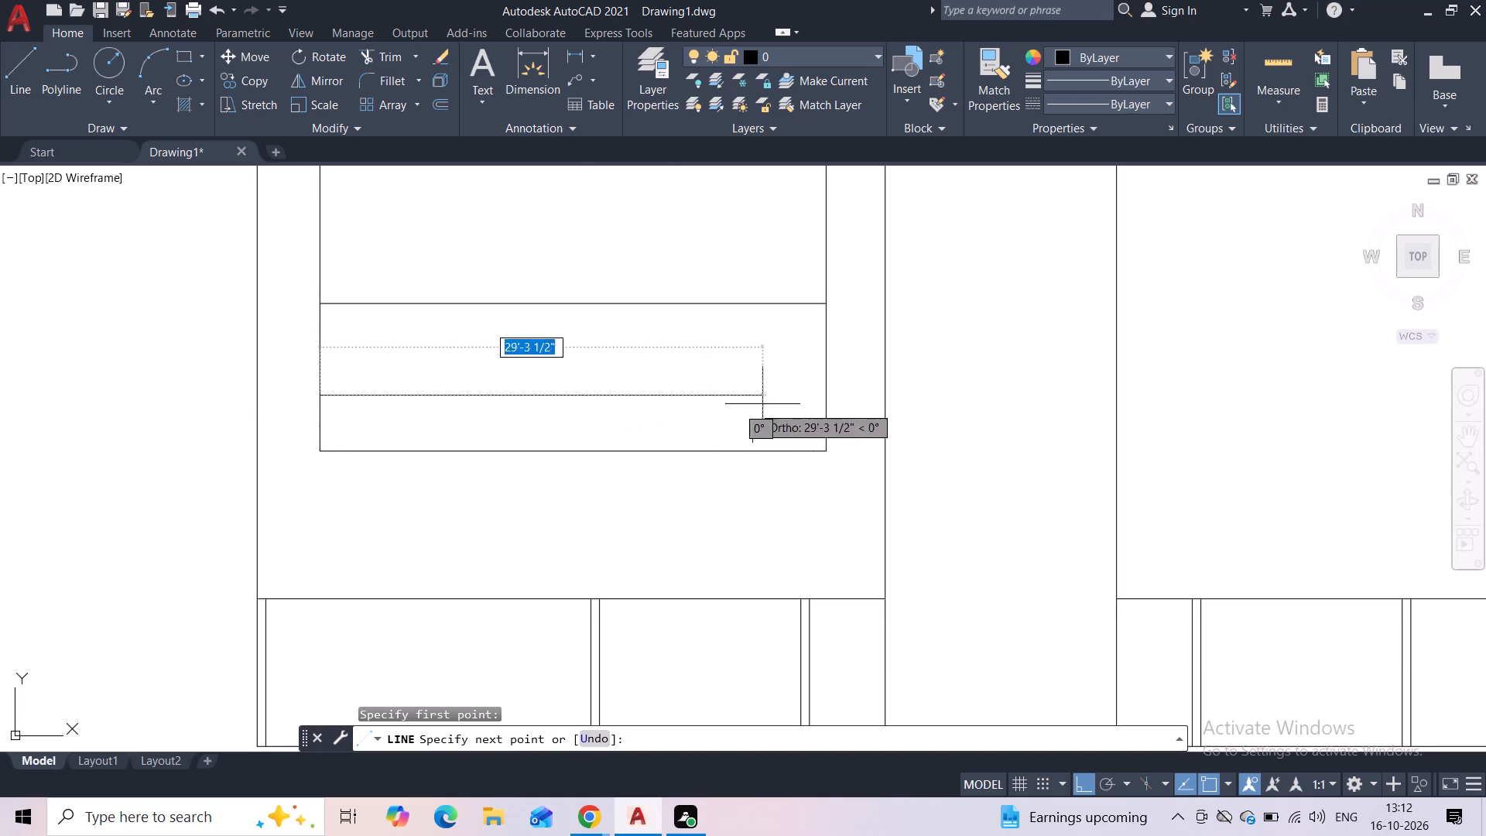
pyautogui.click(831, 401)
pyautogui.press('Escape')
# Delete the two upper horizontals between the inner verticals, keeping the new line near the bottom.
pyautogui.scroll(-3, 673, 368)
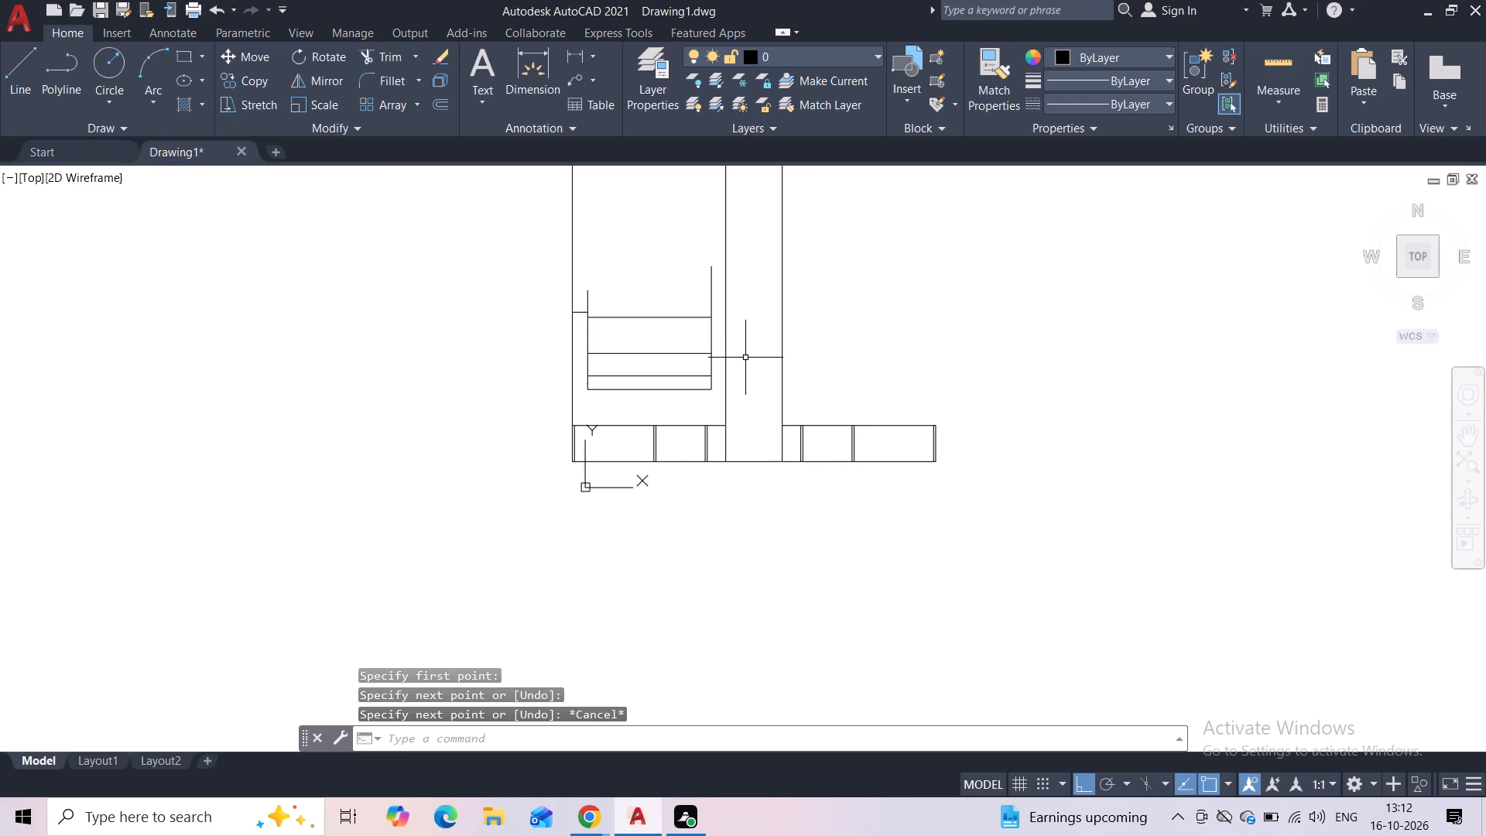
pyautogui.scroll(2, 676, 361)
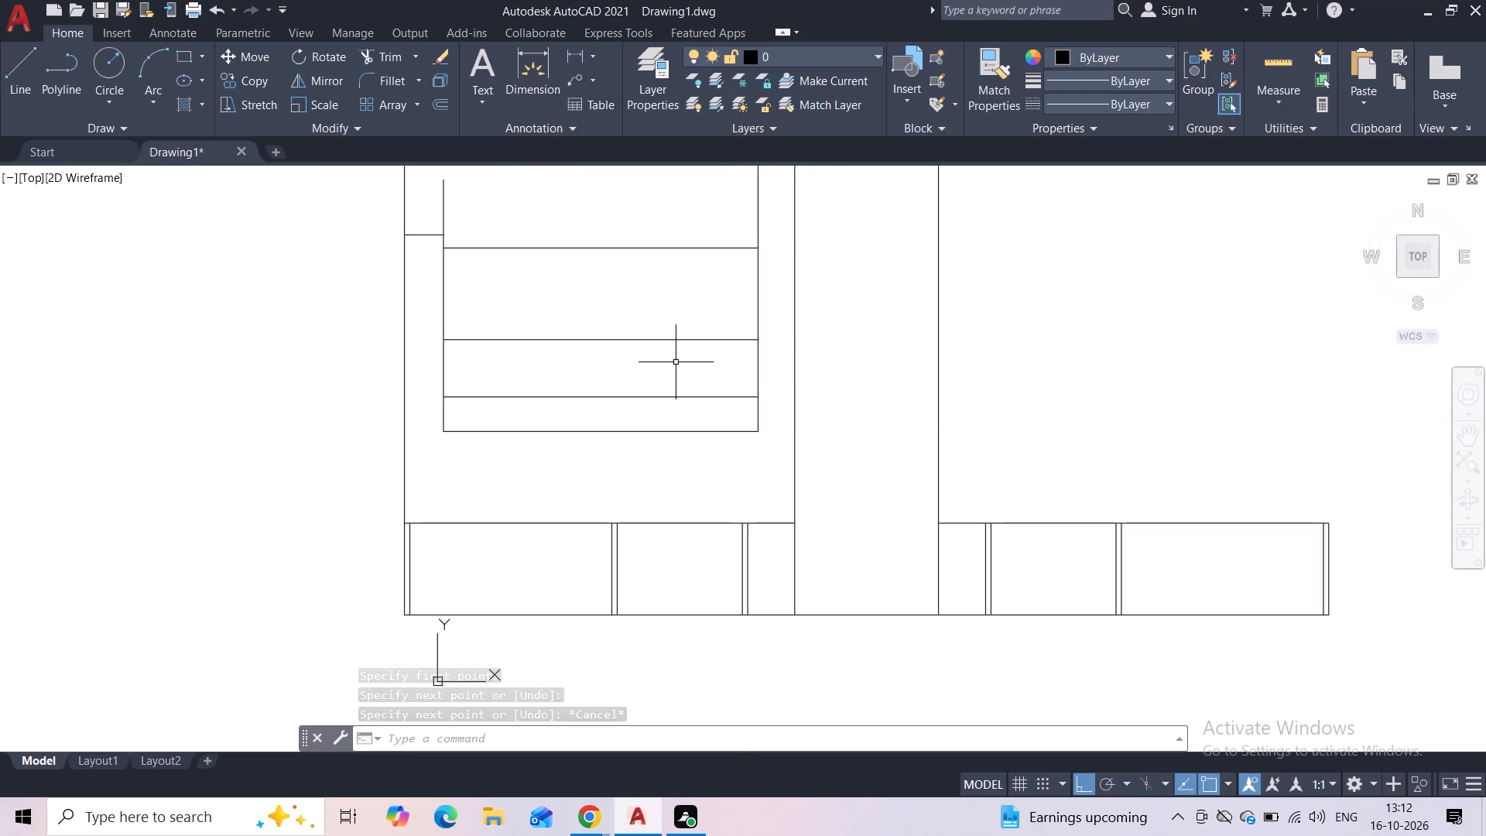
pyautogui.click(668, 332)
pyautogui.click(657, 208)
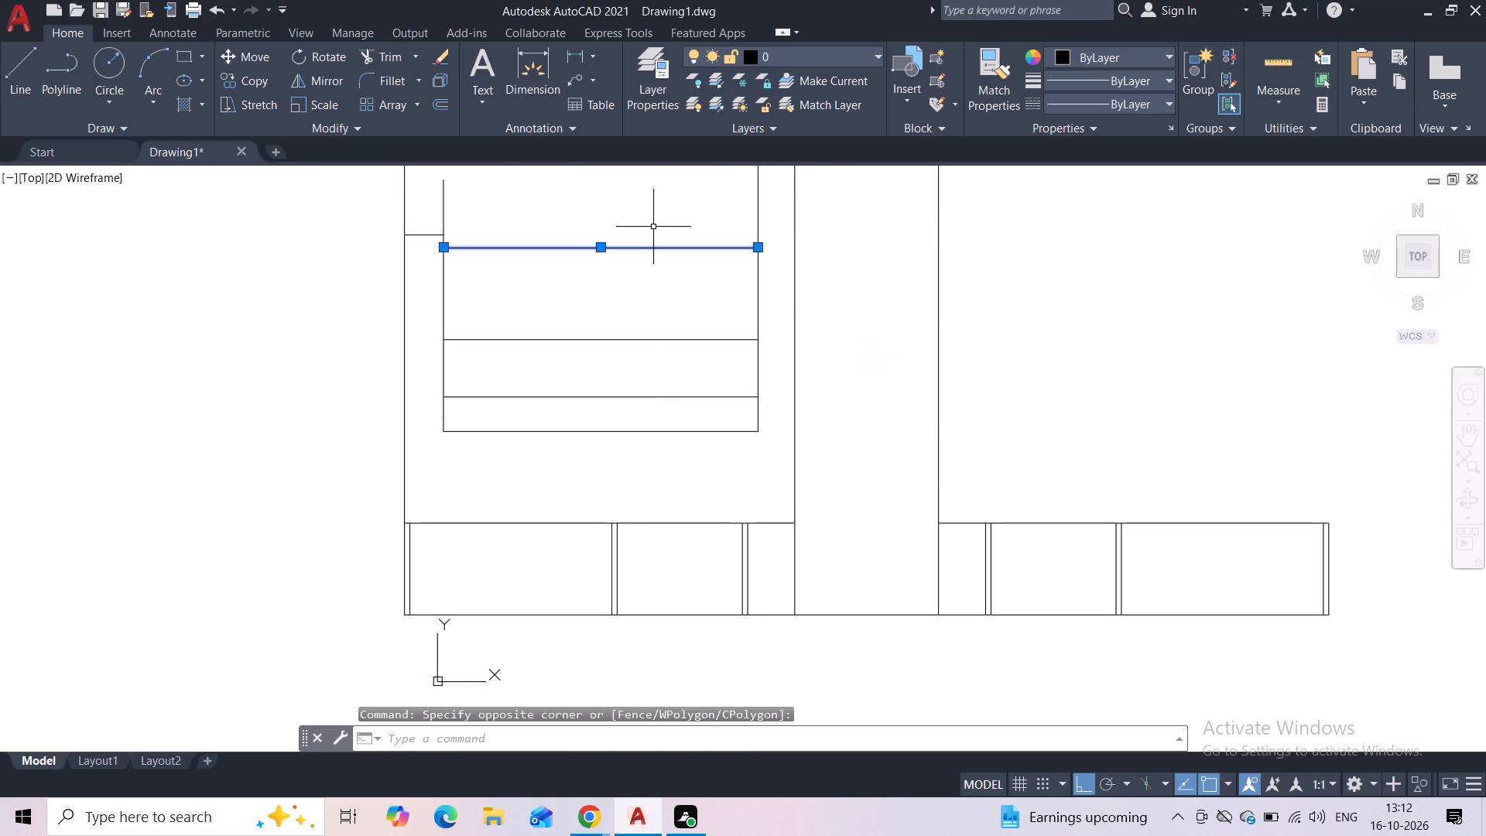
pyautogui.click(661, 320)
pyautogui.click(639, 361)
pyautogui.press('Delete')
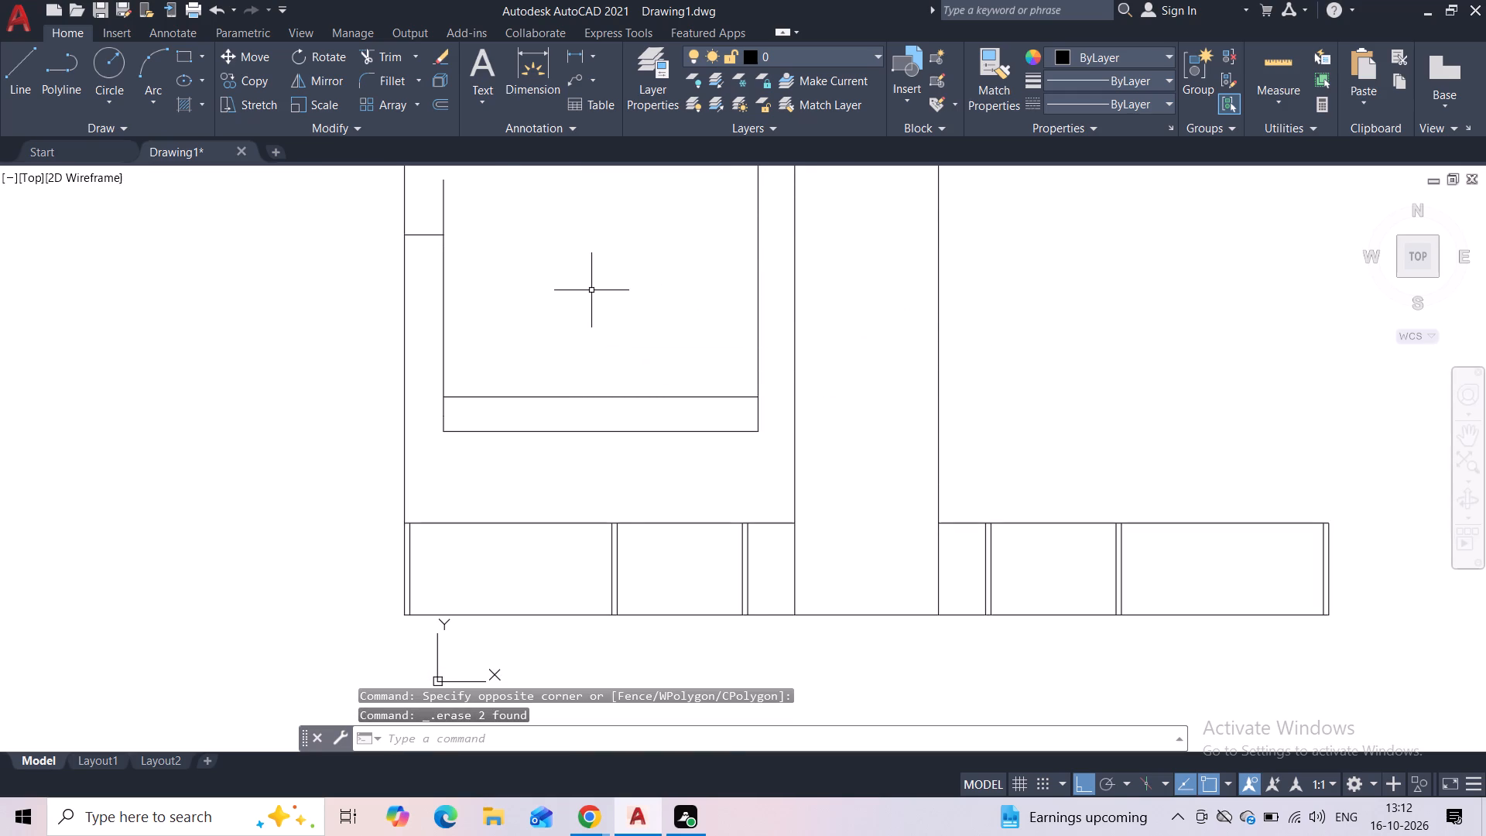
# Offset the new horizontal above the bottom line 10' upward.
pyautogui.click(566, 396)
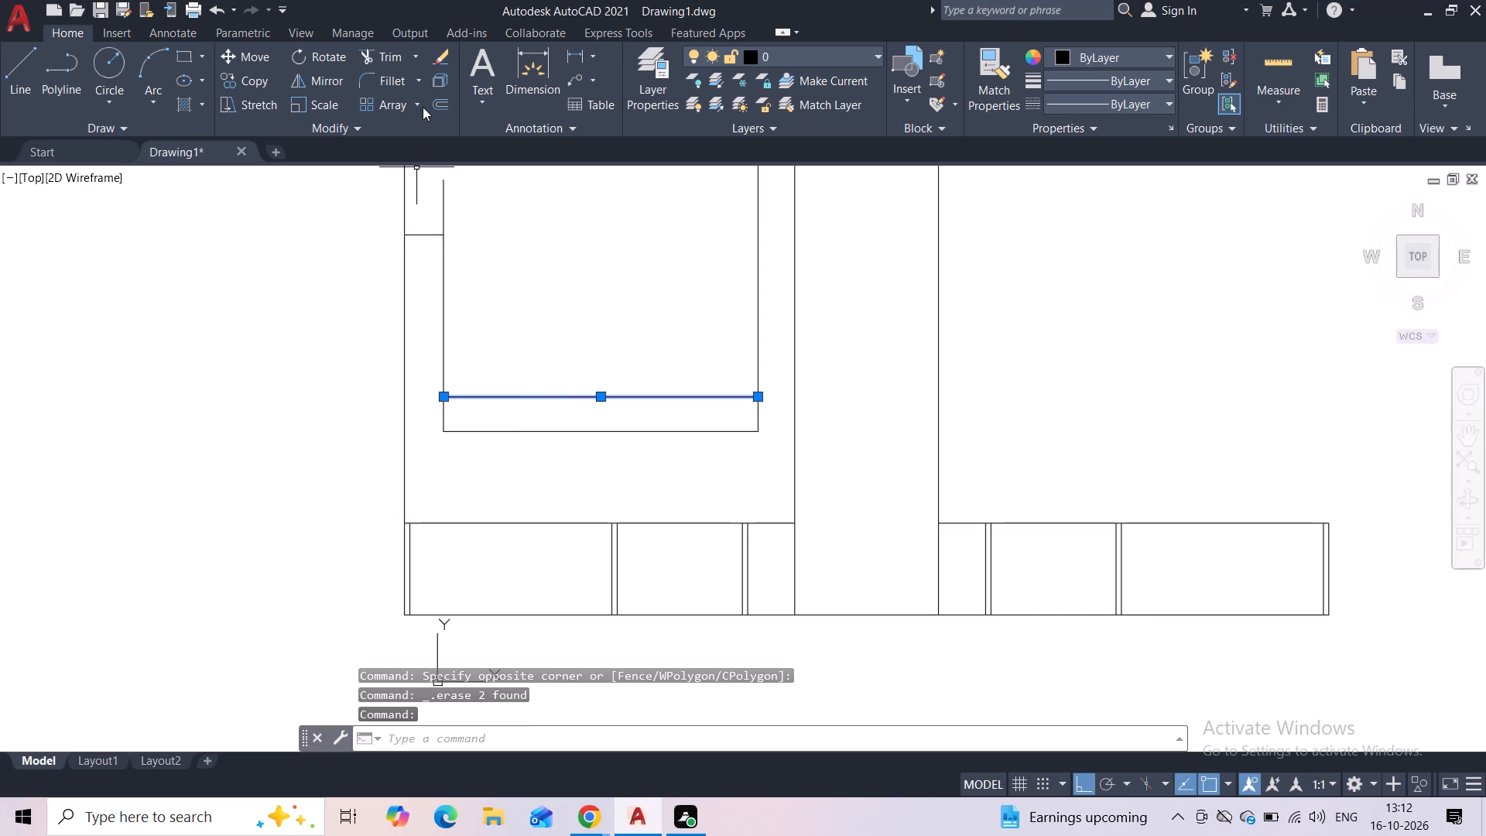
pyautogui.click(439, 101)
pyautogui.write("10'")
pyautogui.press('Return')
pyautogui.click(546, 297)
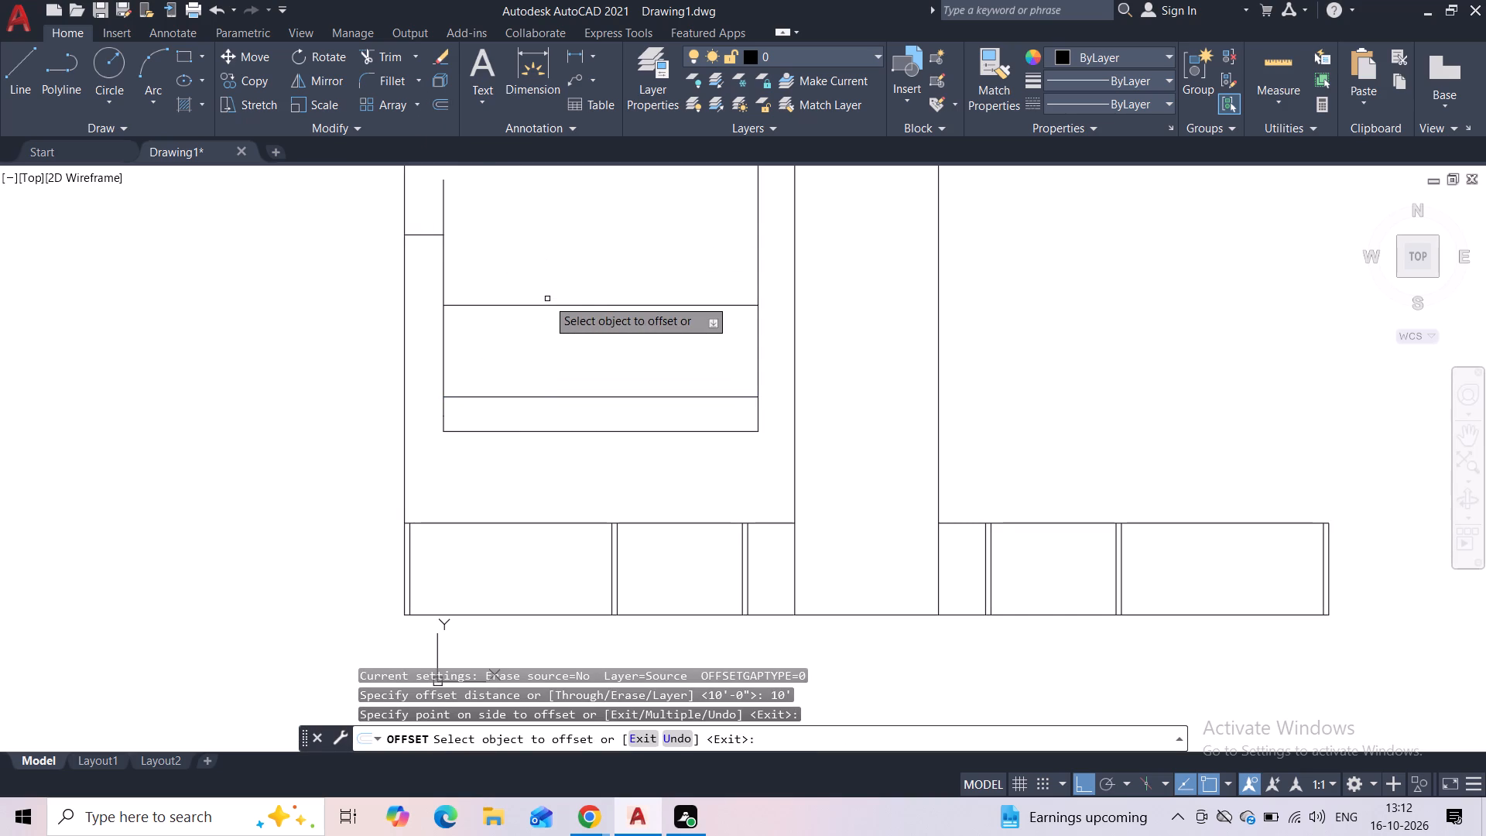
# Offset the block's topmost horizontal 10' upward twice in succession, adding two more dividers between the inner verticals.
pyautogui.click(547, 306)
pyautogui.click(546, 248)
pyautogui.moveTo(547, 246); pyautogui.dragTo(531, 412, button='middle')
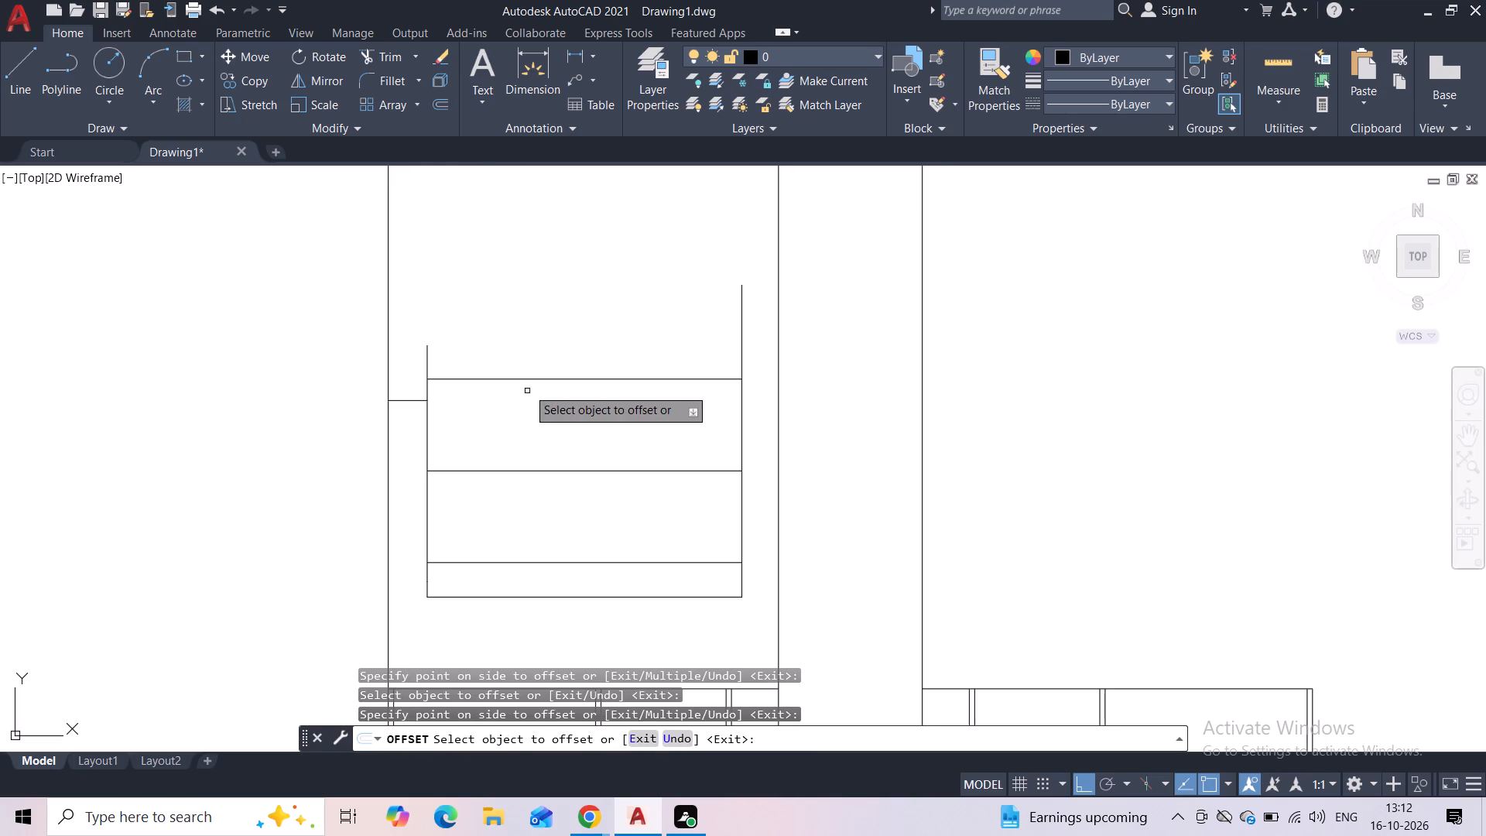
pyautogui.click(527, 378)
pyautogui.click(539, 316)
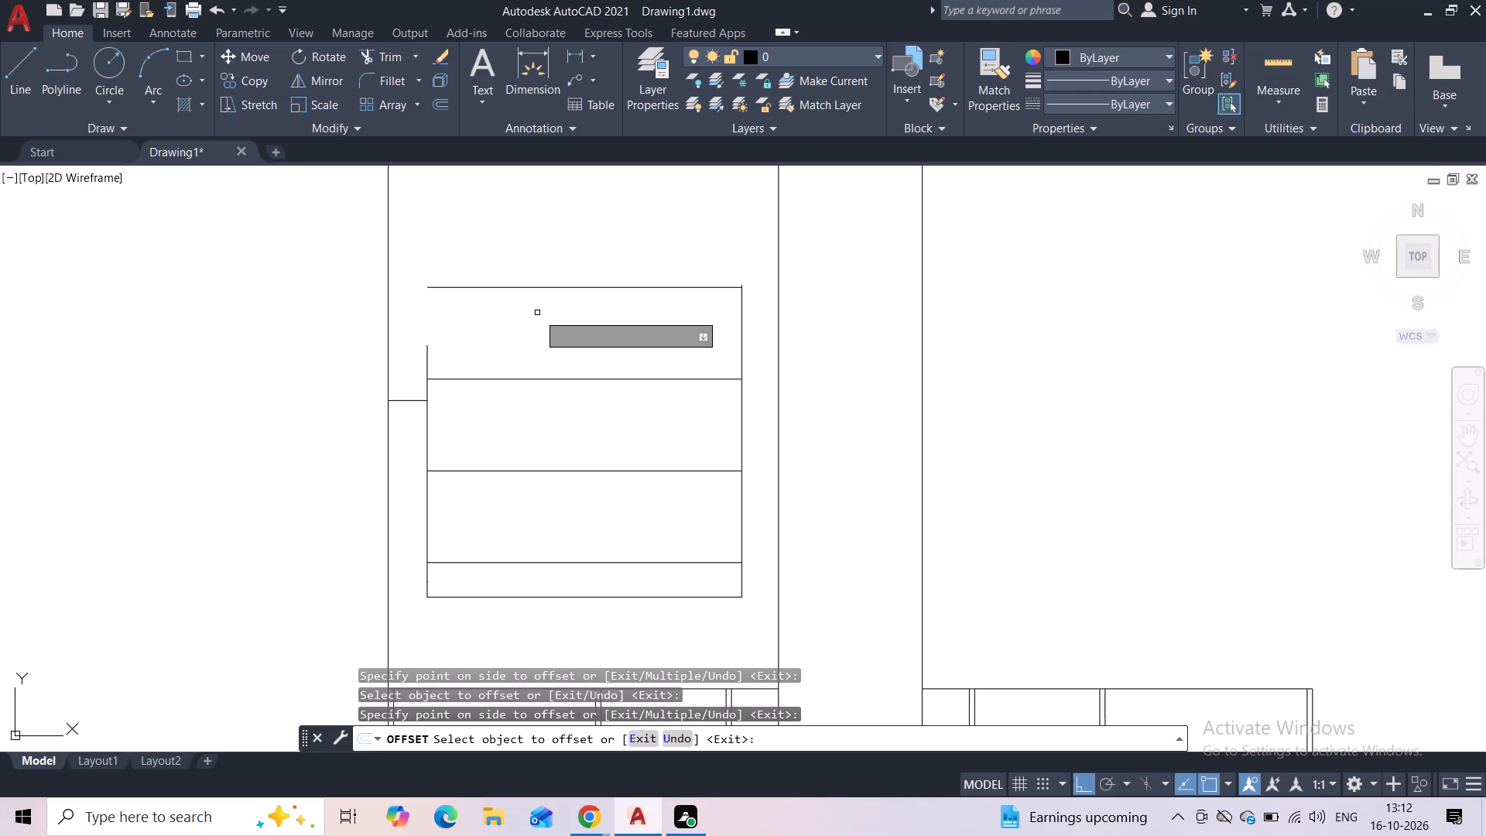
pyautogui.press('Escape')
# Draw a vertical closing the inner block's left side, from the top horizontal down to the existing left vertical.
pyautogui.click(8, 71)
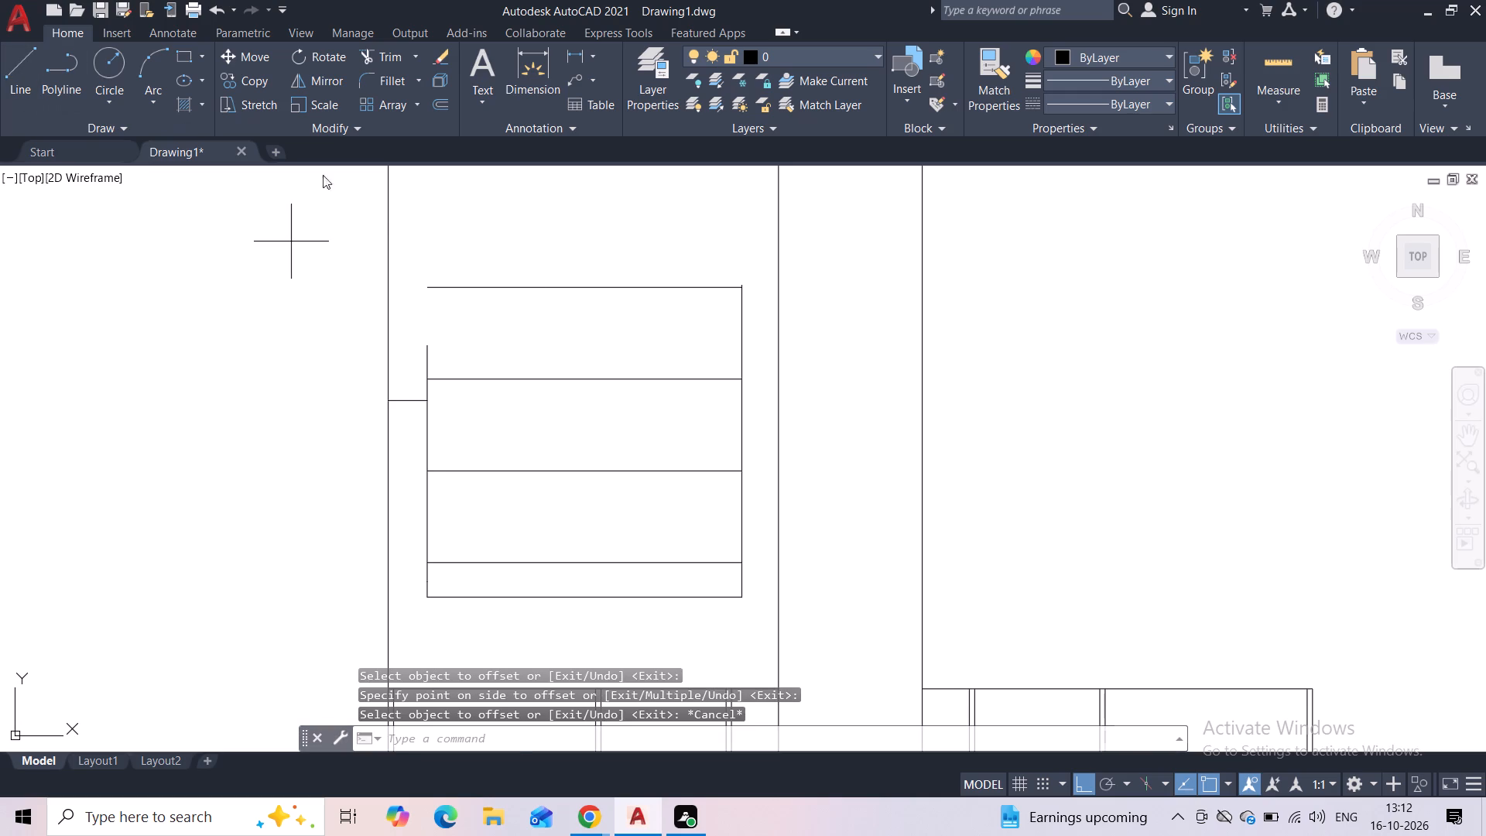
pyautogui.click(434, 291)
pyautogui.click(424, 337)
pyautogui.press('Escape')
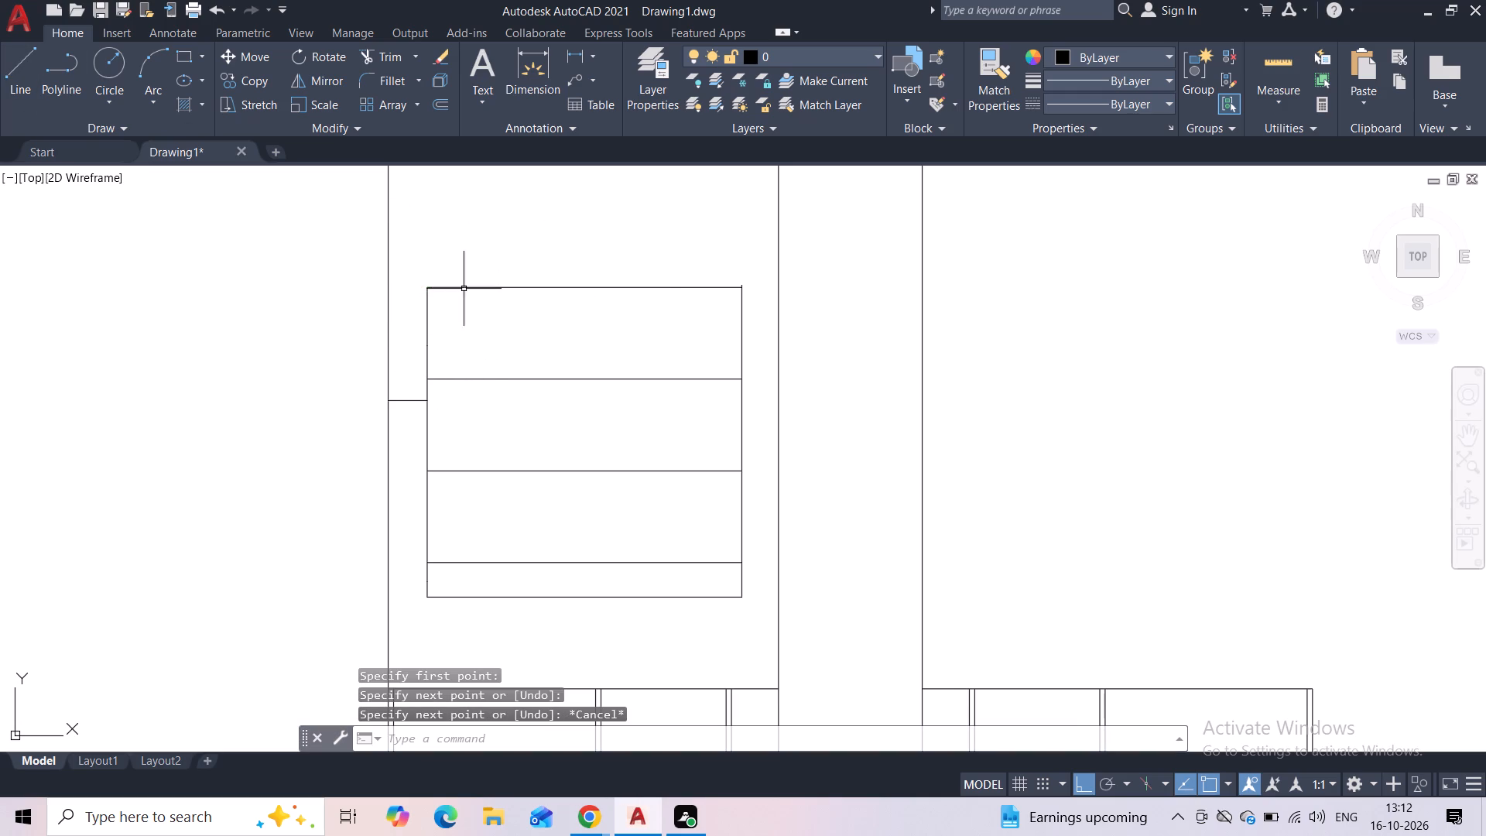
# Trim away the short leftover horizontal between the outer left vertical and the inner block's left side.
pyautogui.scroll(-1, 495, 395)
pyautogui.click(375, 61)
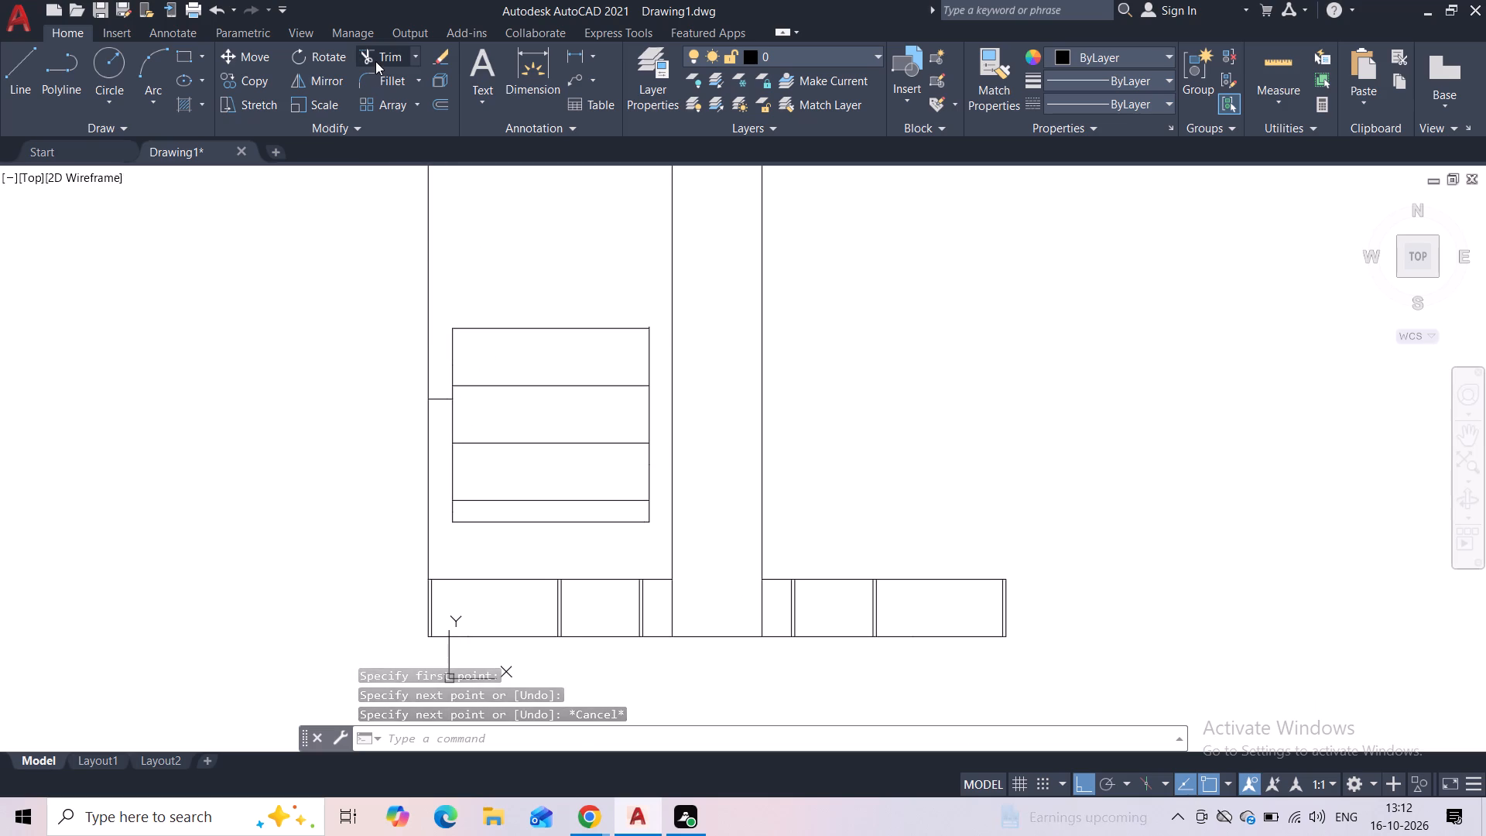
pyautogui.scroll(3, 423, 411)
pyautogui.moveTo(467, 327); pyautogui.dragTo(464, 420)
pyautogui.scroll(-4, 466, 416)
pyautogui.scroll(4, 449, 430)
pyautogui.scroll(2, 512, 386)
pyautogui.moveTo(614, 274); pyautogui.dragTo(522, 498, button='middle')
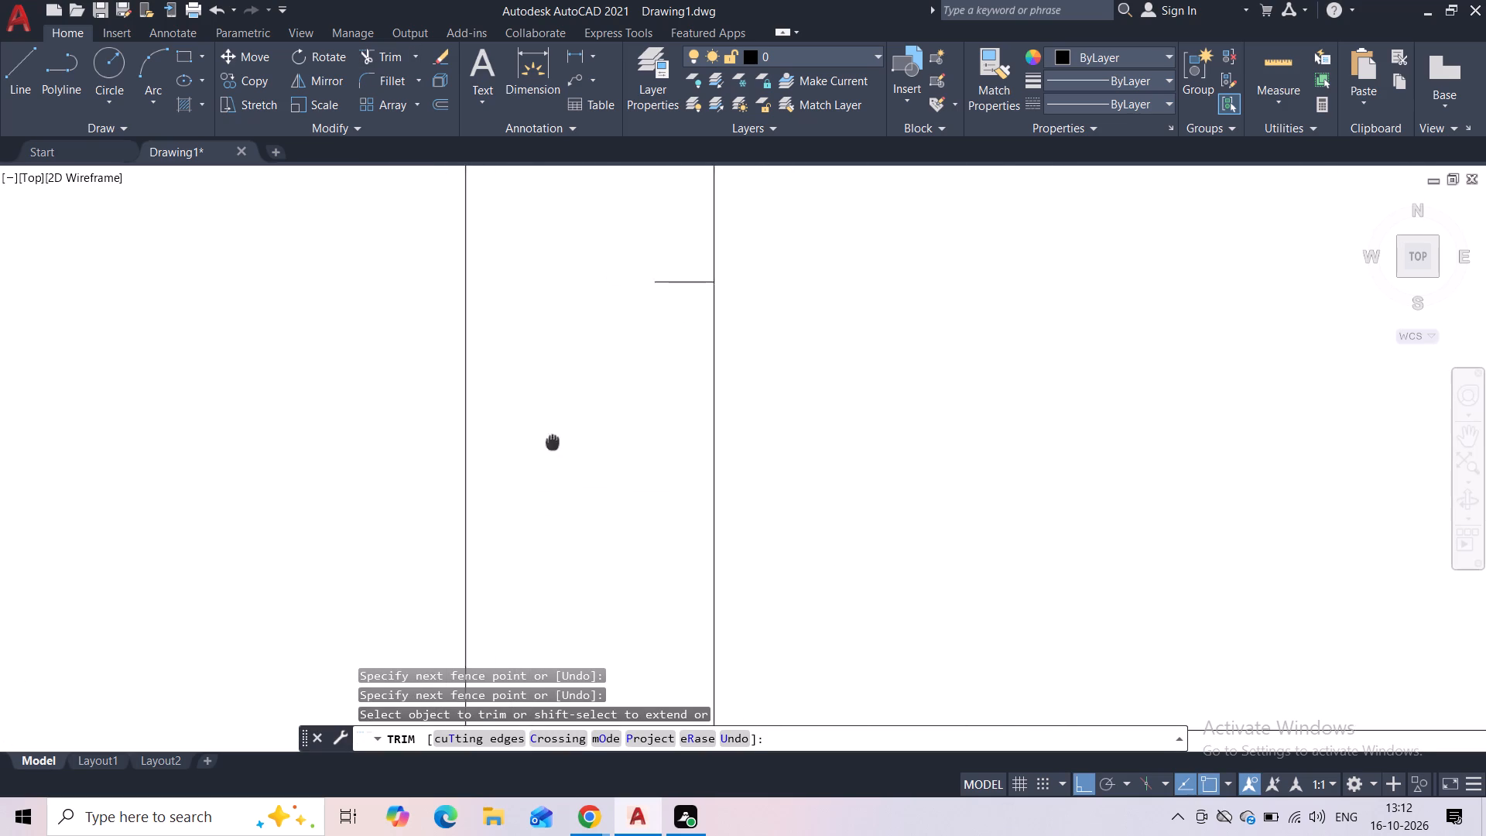
pyautogui.moveTo(522, 498); pyautogui.dragTo(519, 502, button='middle')
pyautogui.moveTo(607, 357); pyautogui.dragTo(615, 430)
pyautogui.scroll(-4, 615, 433)
pyautogui.scroll(-2, 699, 443)
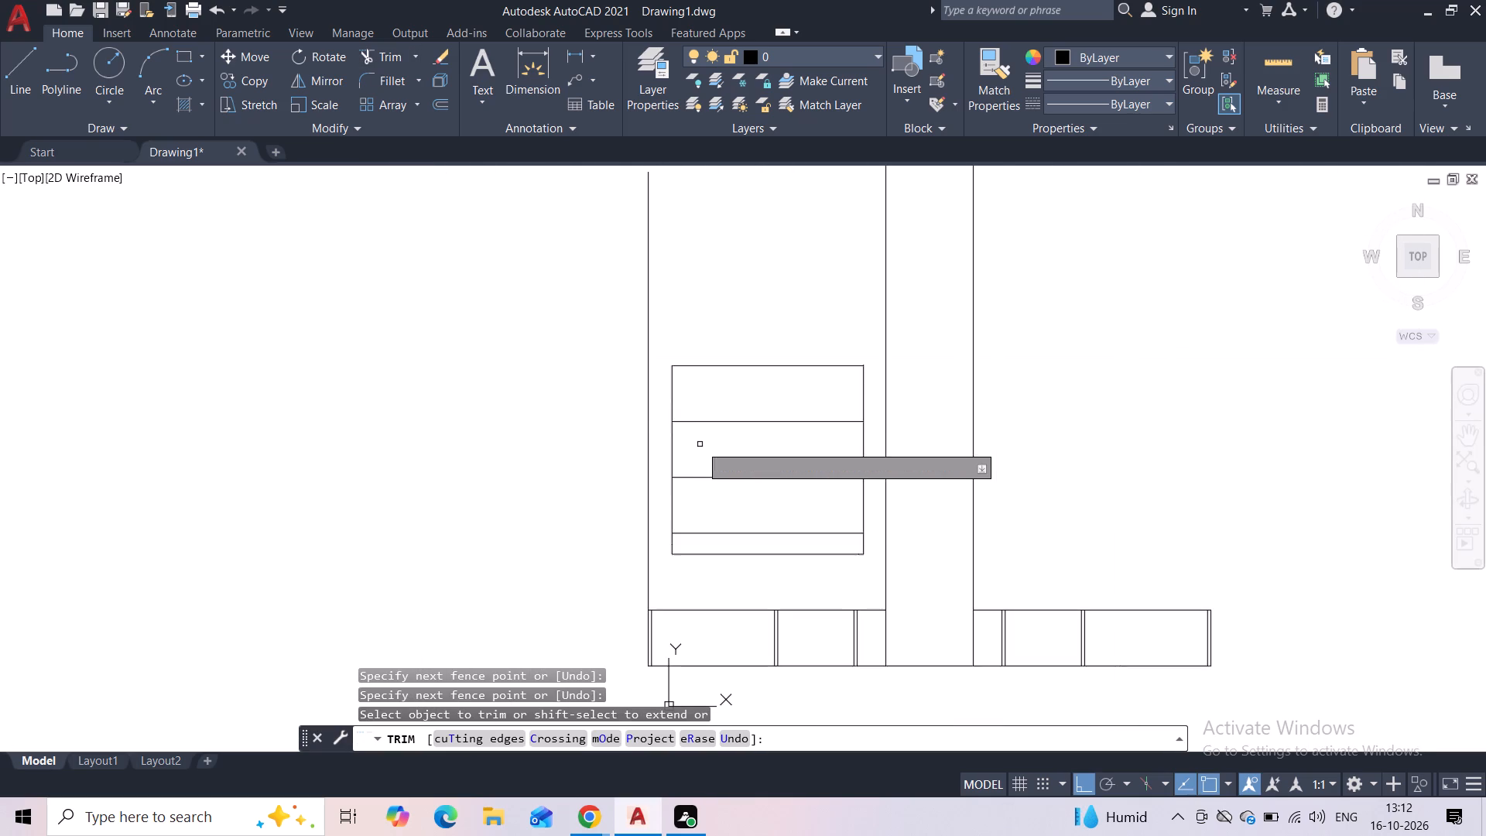
pyautogui.moveTo(738, 515); pyautogui.dragTo(690, 477, button='middle')
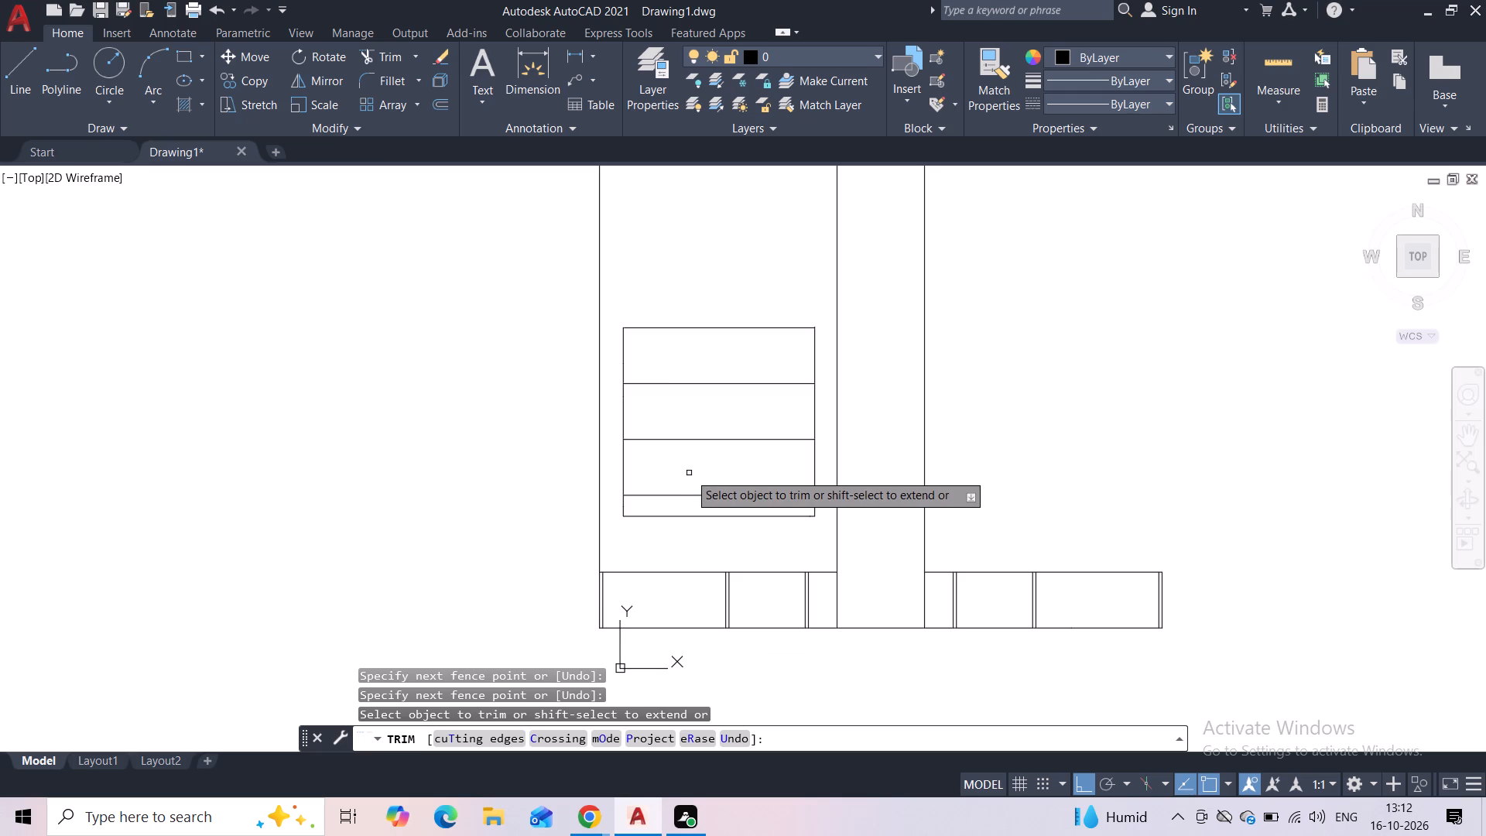
pyautogui.press('Escape')
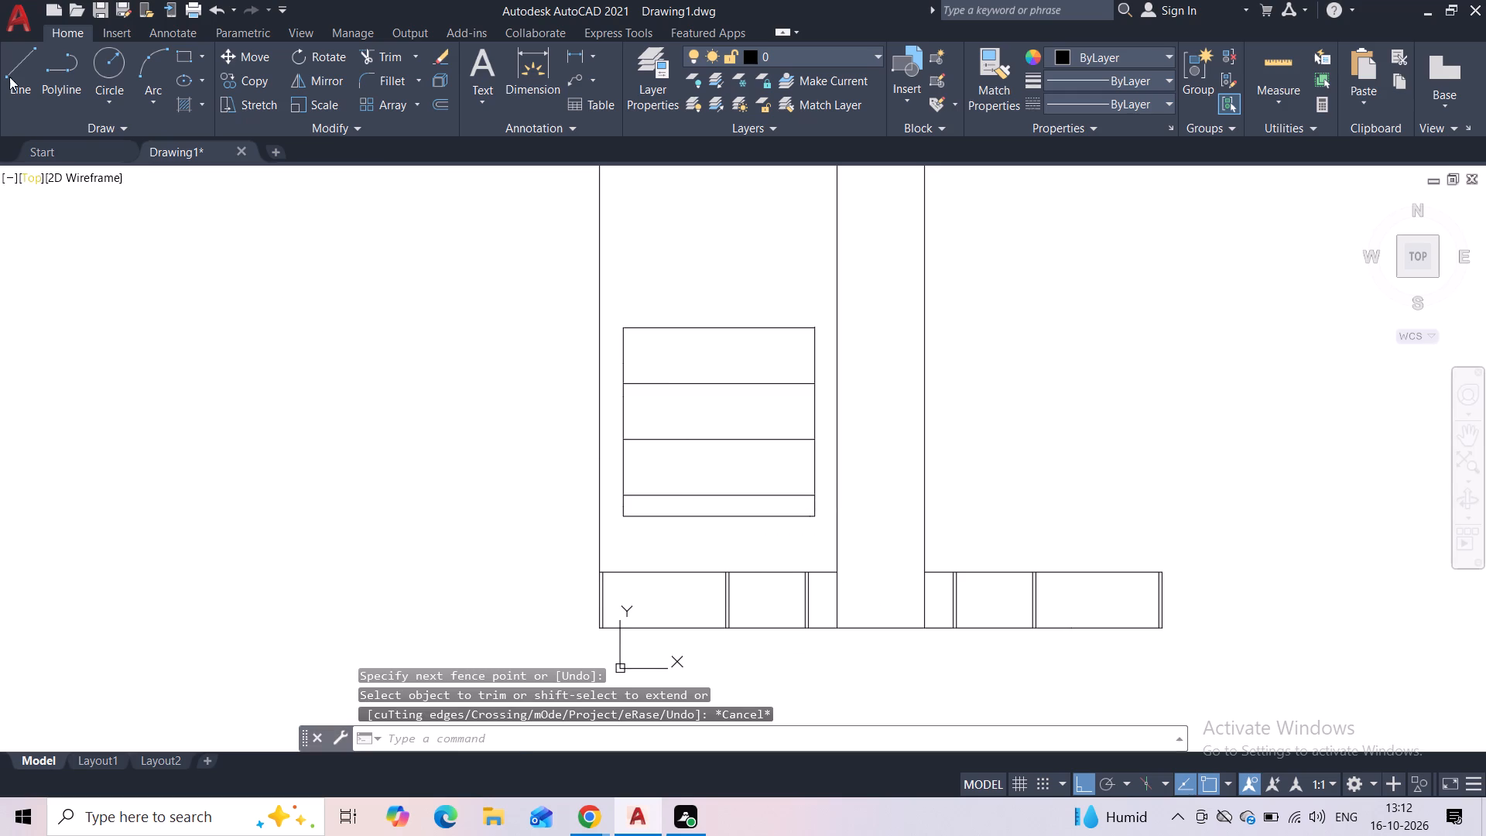
# Draw a line 4' up from the inner block's top edge, continuing horizontally to the outer left vertical.
pyautogui.click(9, 75)
pyautogui.click(709, 324)
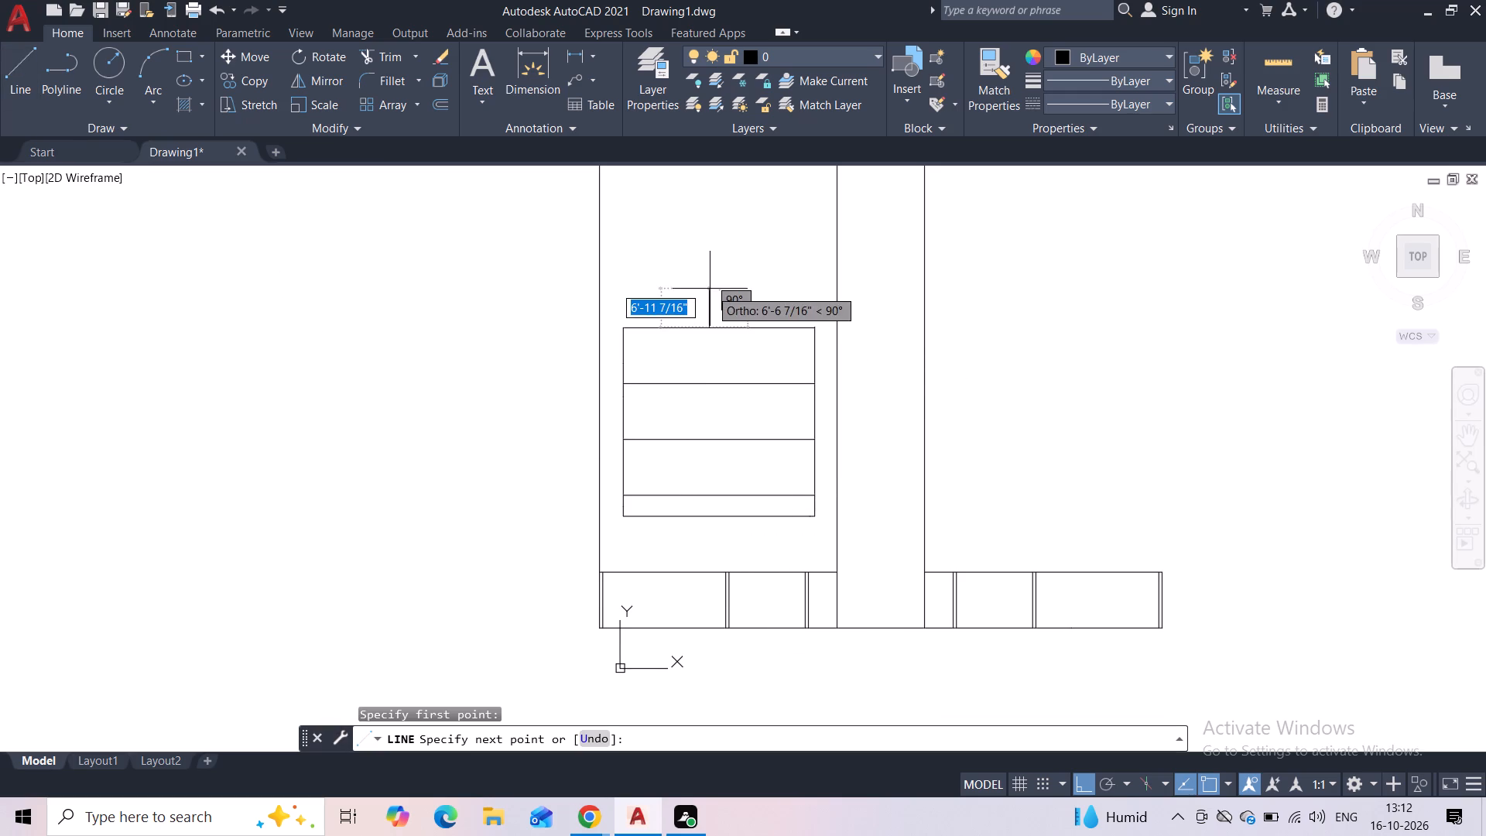
pyautogui.scroll(3, 707, 283)
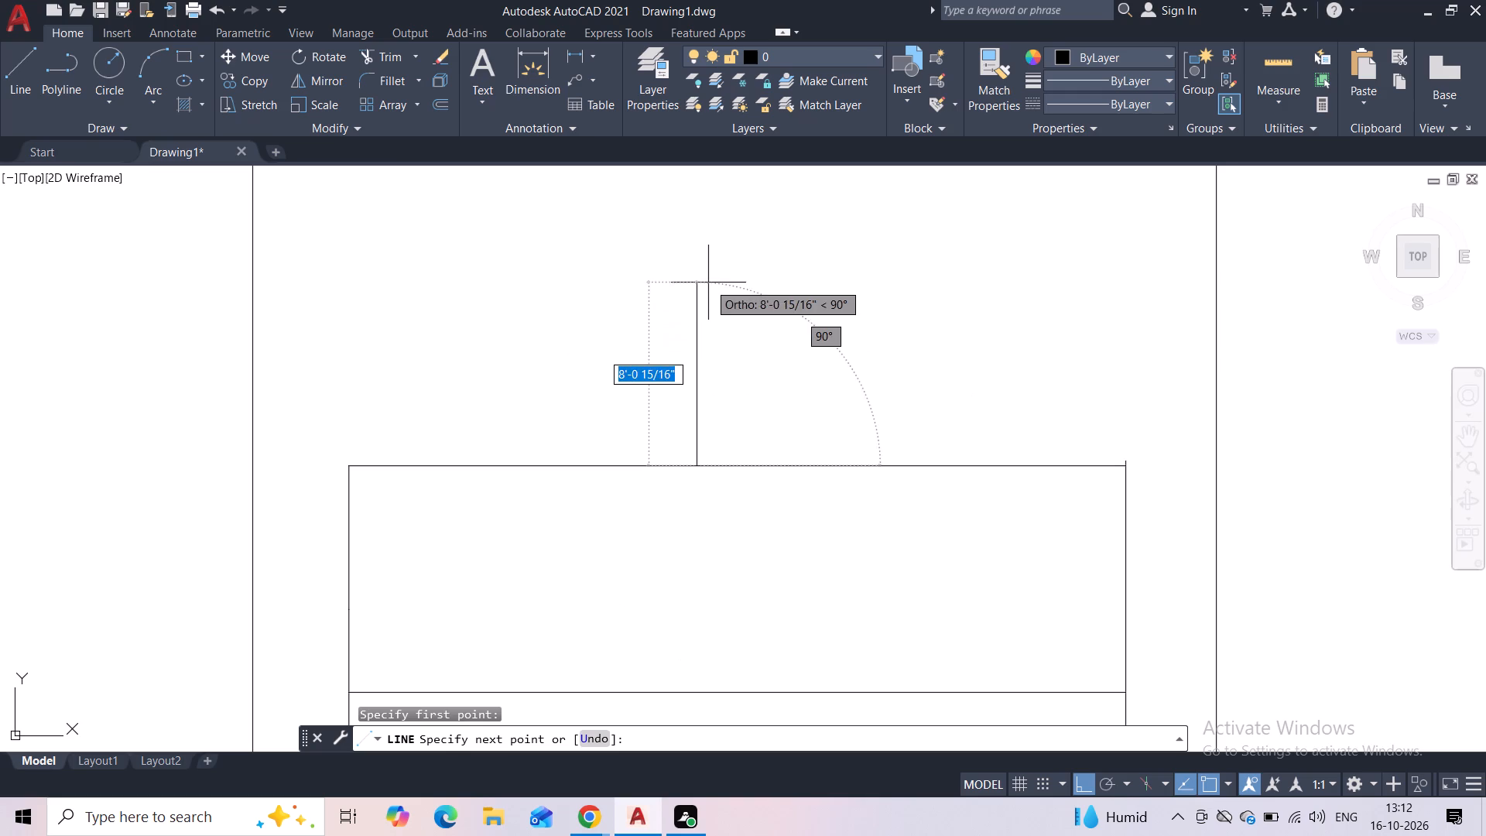
pyautogui.write("4'")
pyautogui.press('Return')
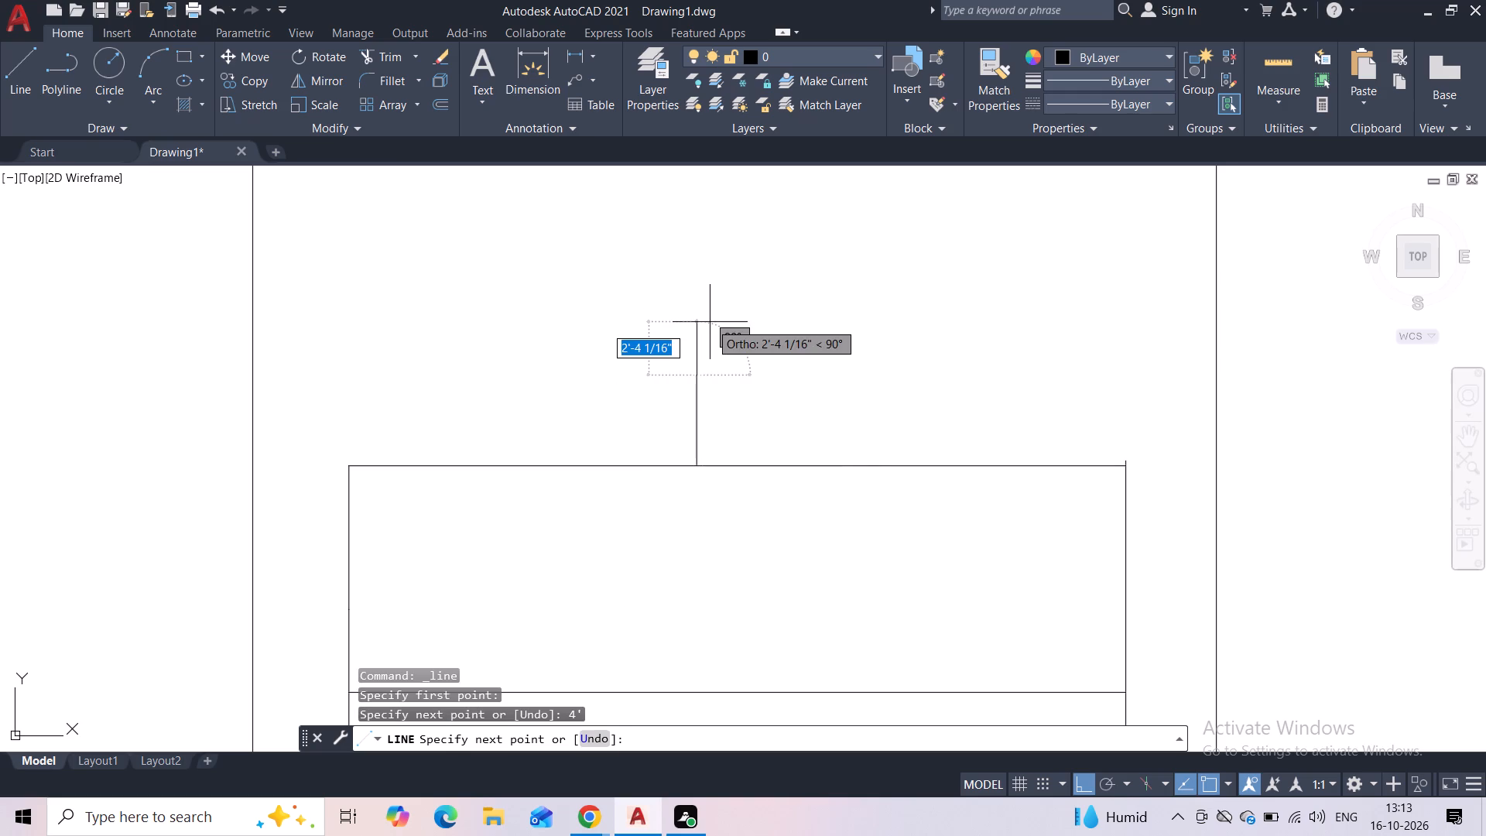
pyautogui.scroll(1, 710, 322)
pyautogui.scroll(-1, 348, 403)
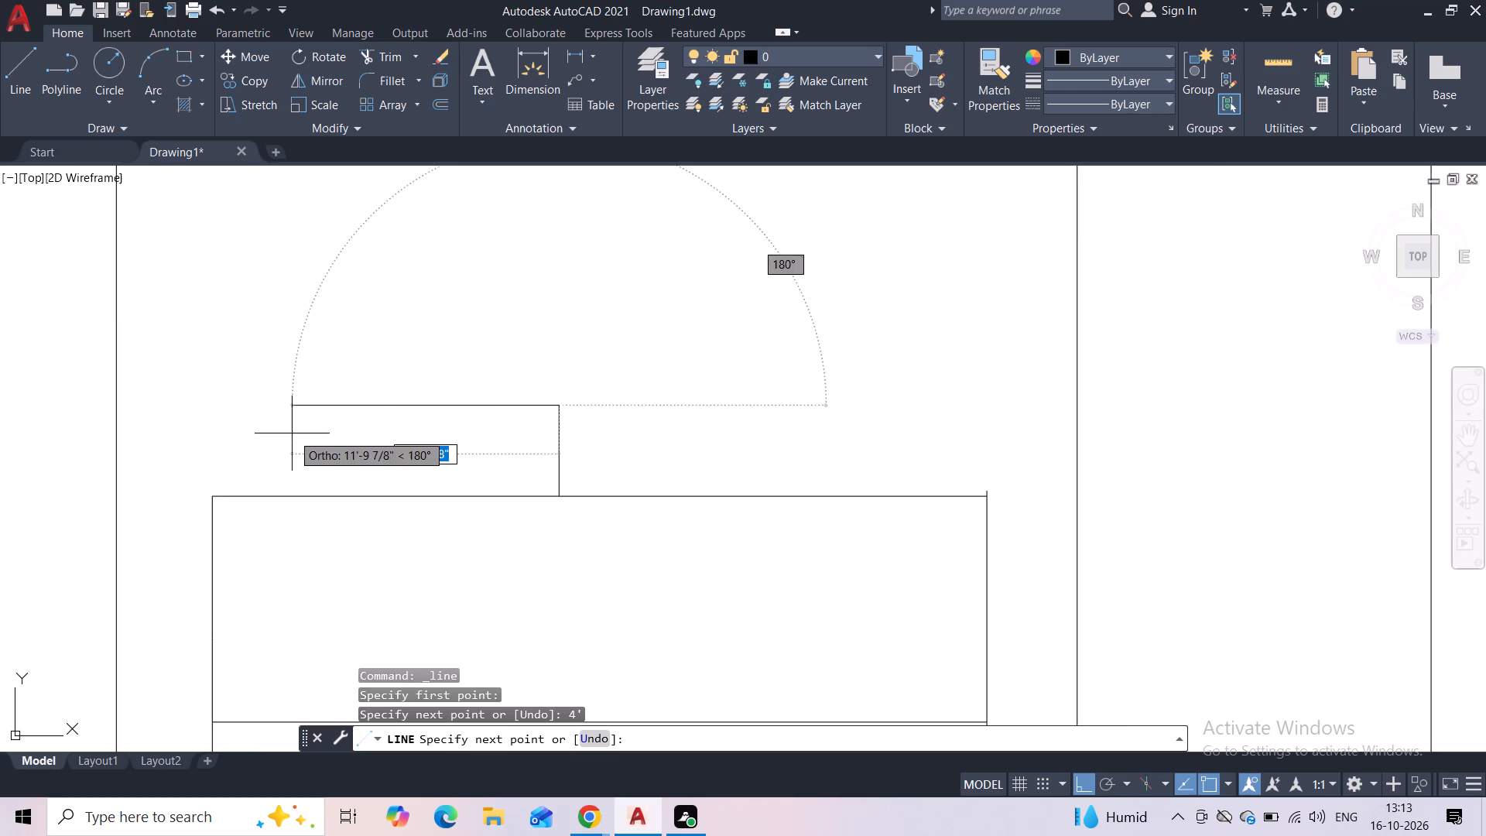
pyautogui.scroll(-1, 292, 433)
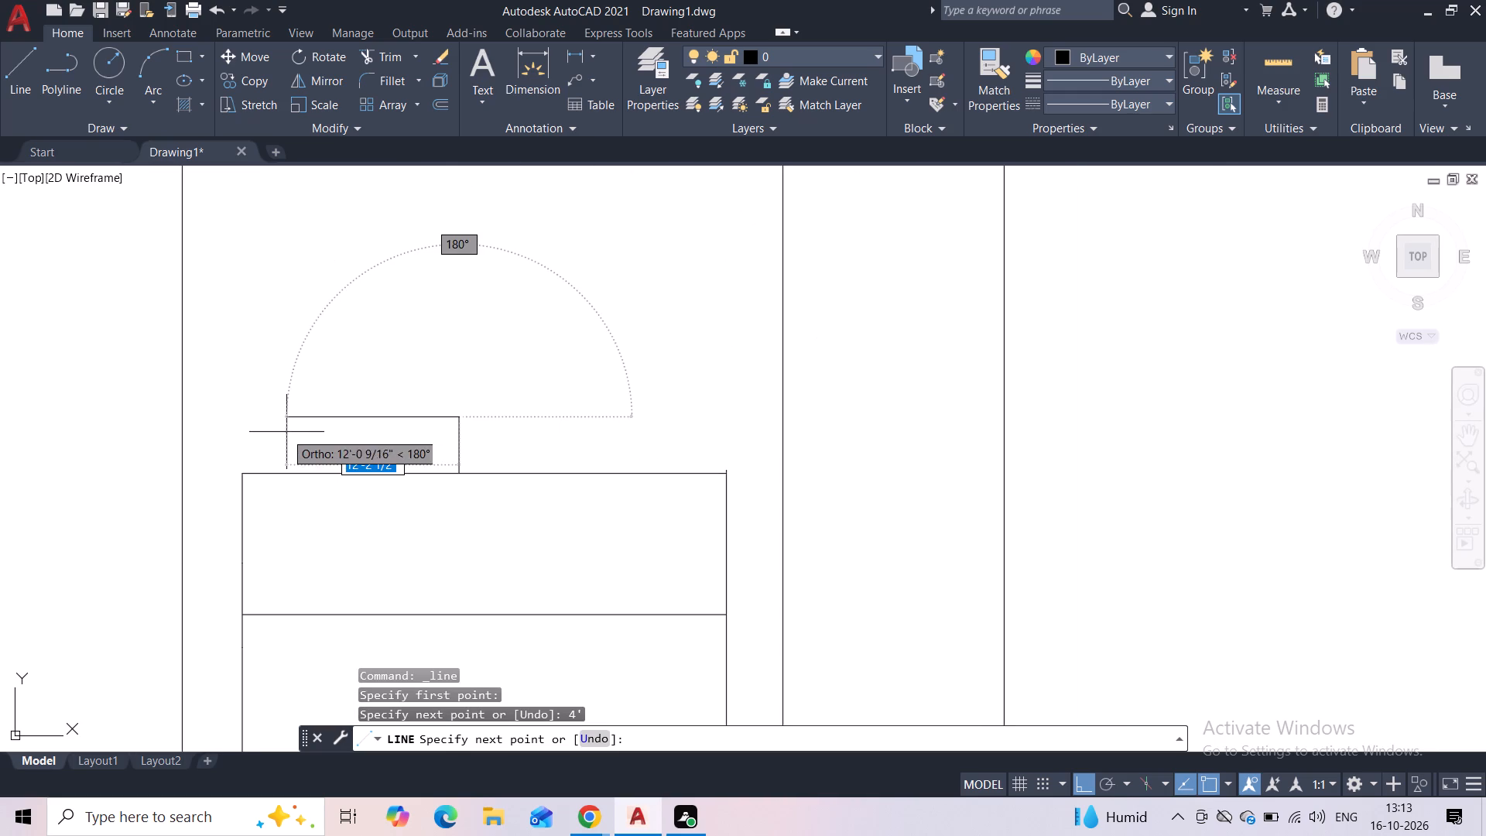
pyautogui.click(180, 416)
pyautogui.press('Escape')
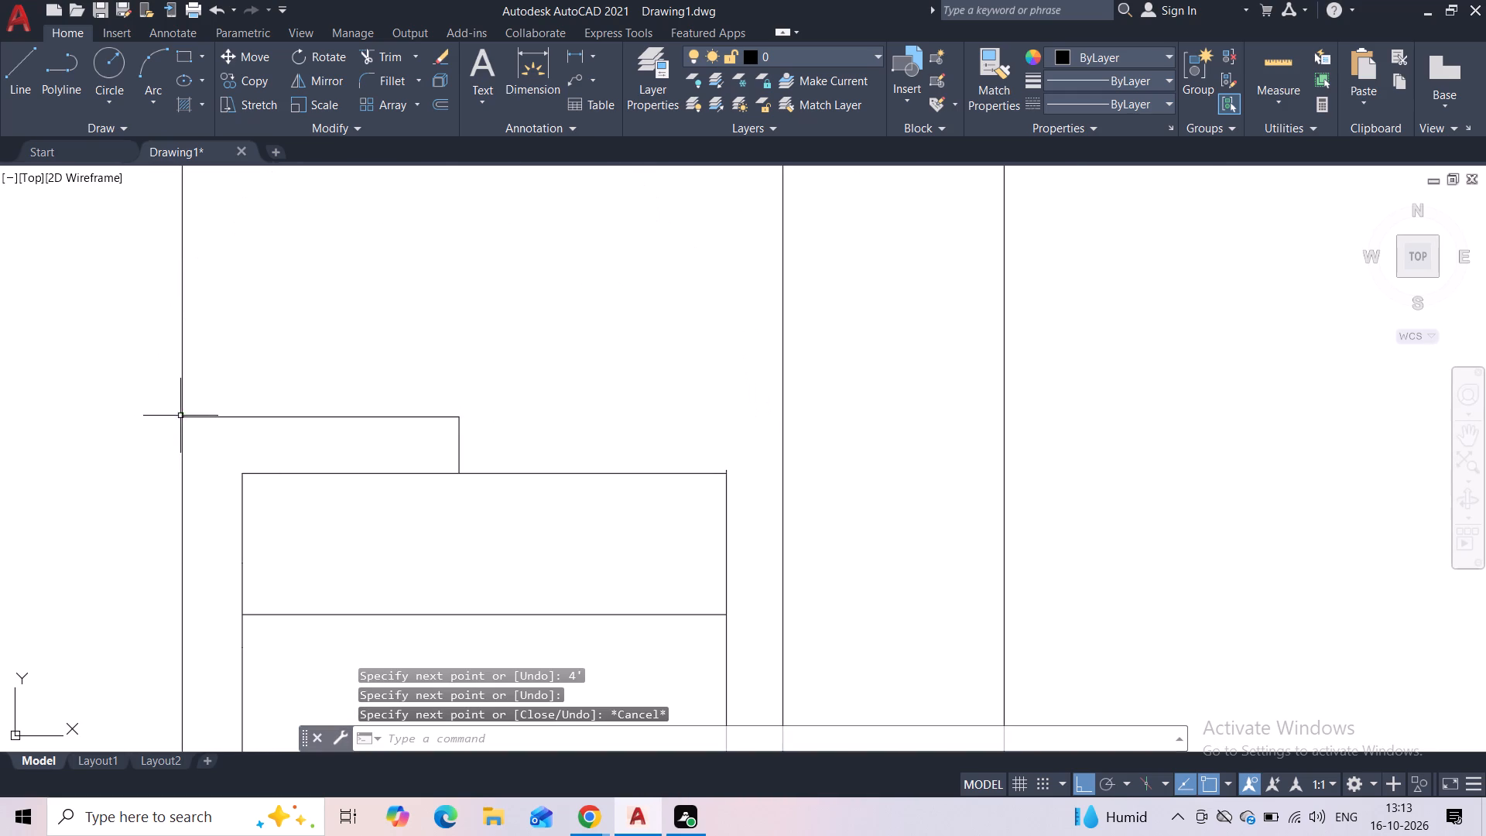
# Draw a horizontal from the 4' vertical's upper end across to the left central line.
pyautogui.press('space')
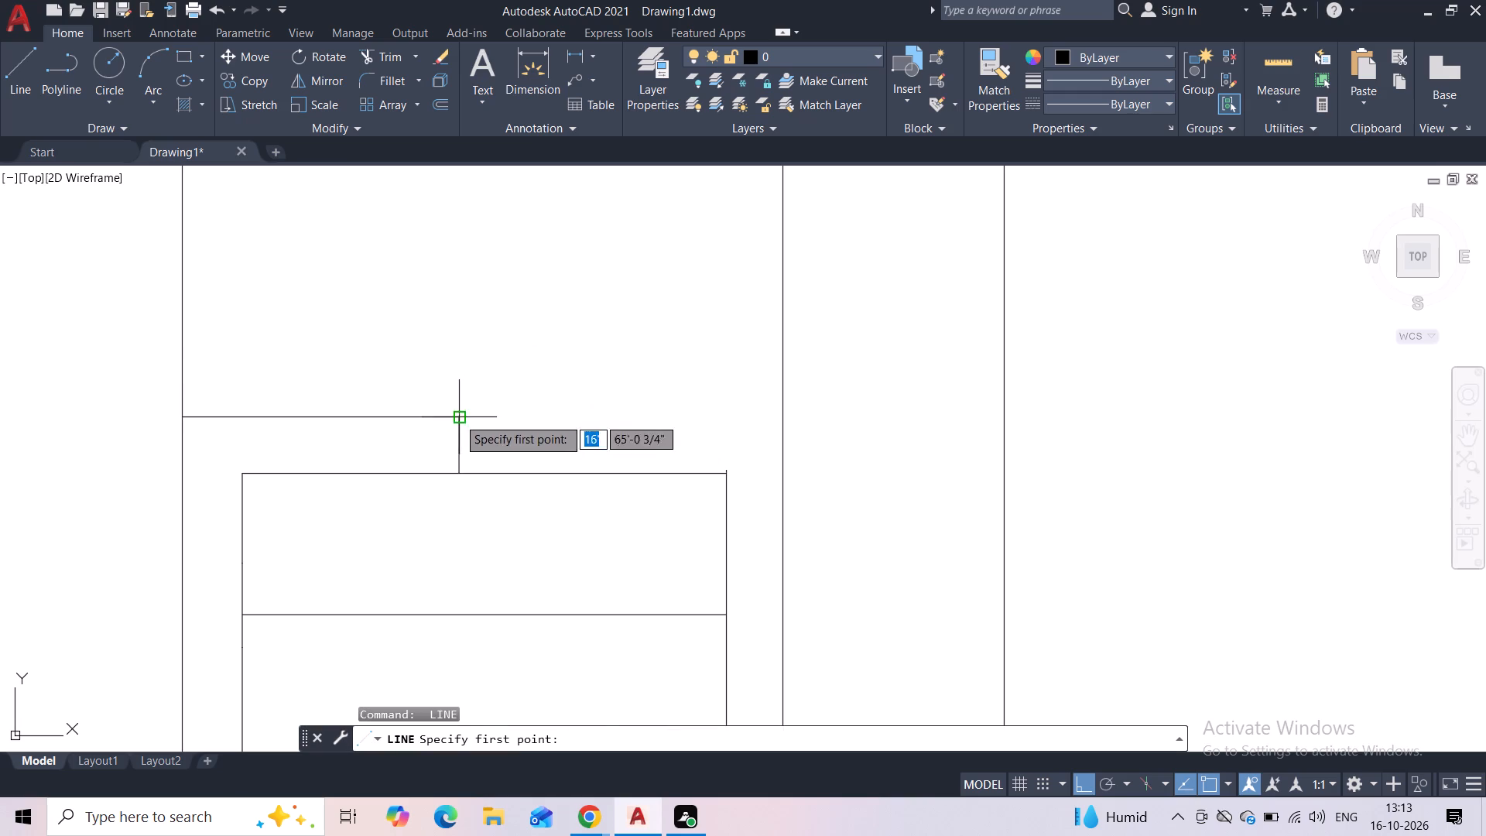
pyautogui.click(457, 417)
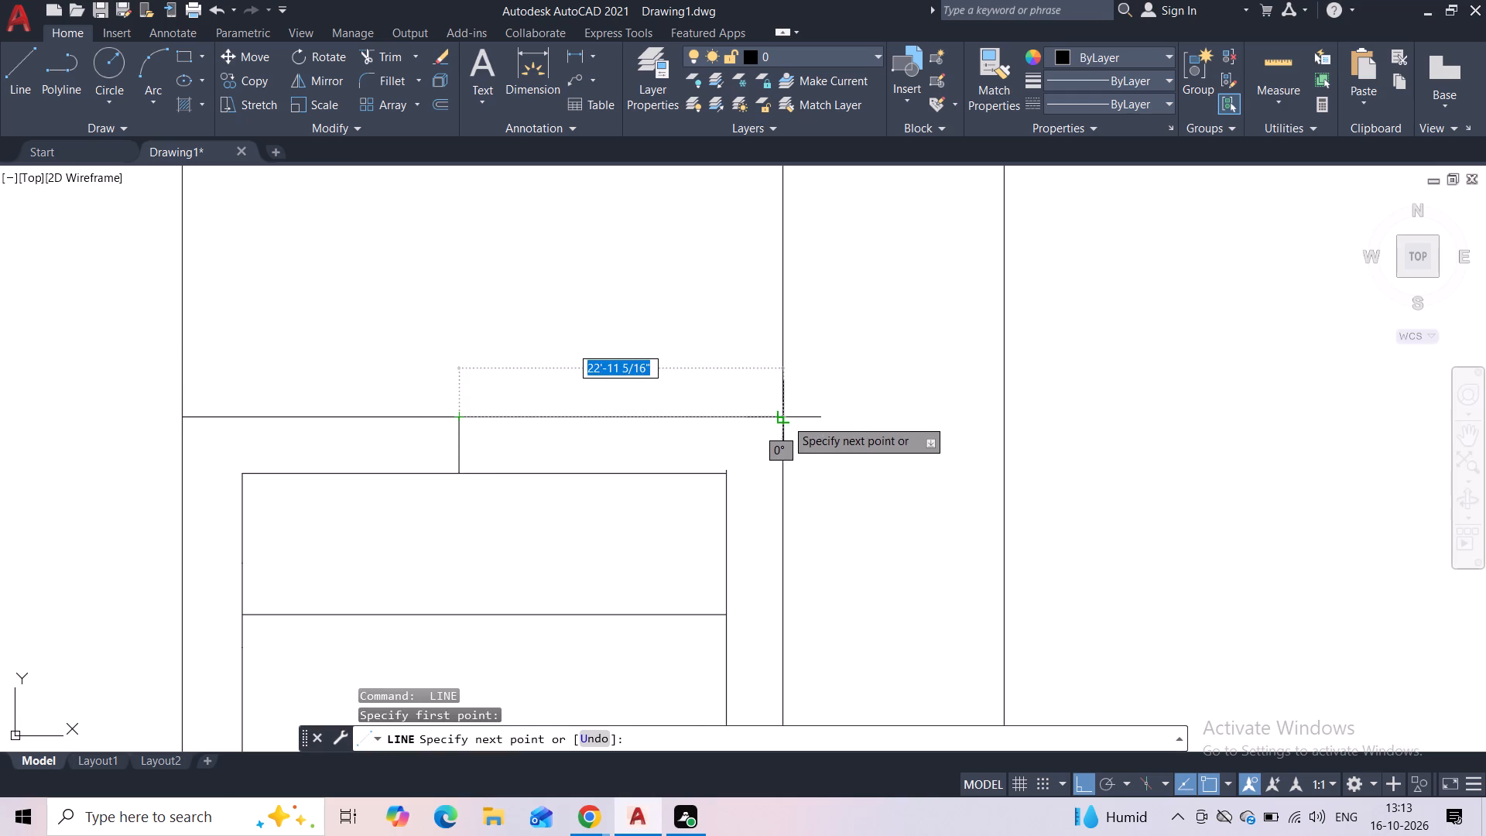
pyautogui.click(786, 419)
pyautogui.press('Escape')
# Trim away the 4' vertical between the inner block's top edge and the new horizontal.
pyautogui.click(375, 60)
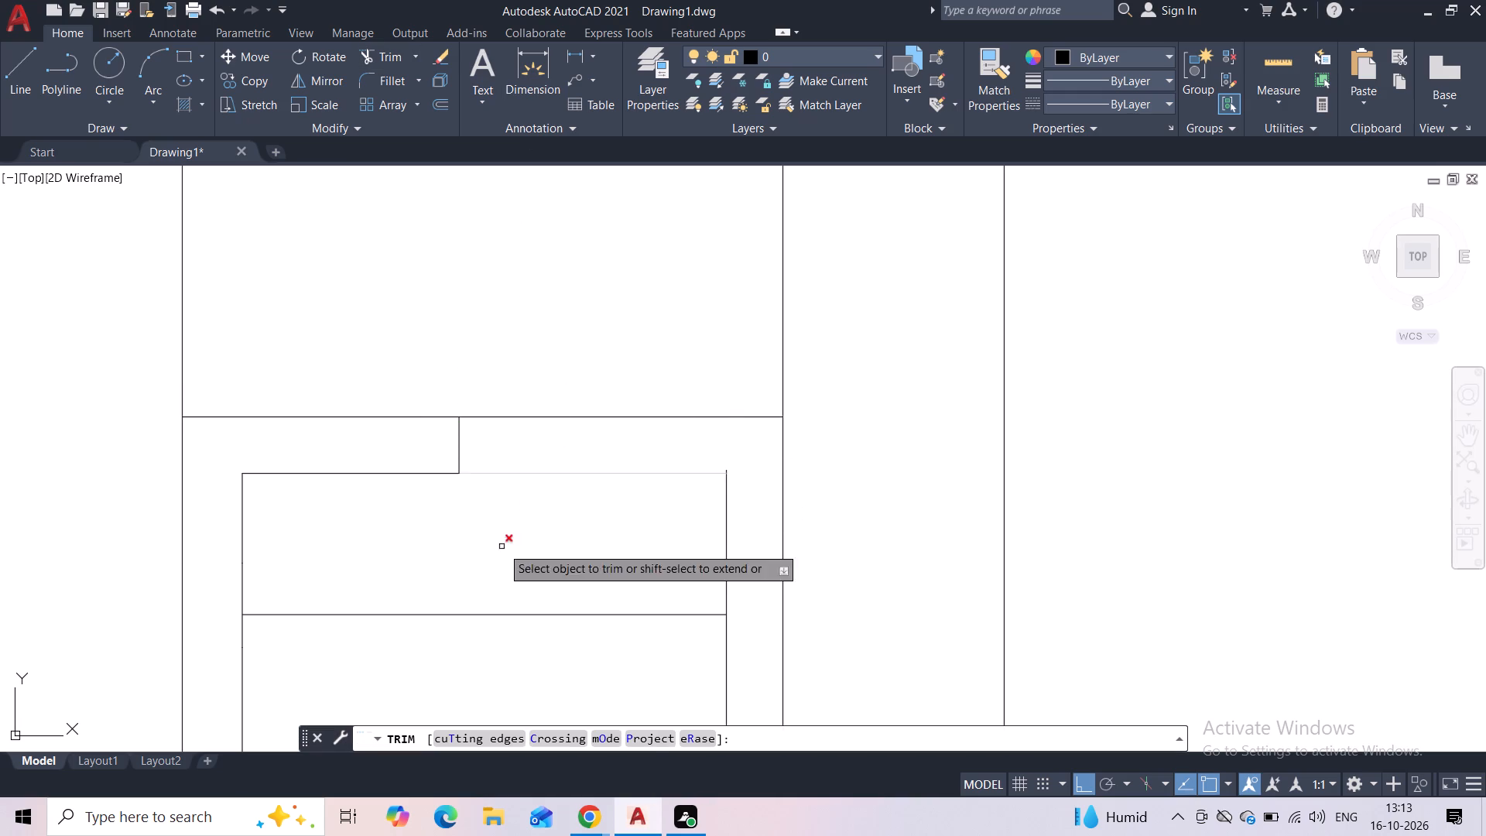
pyautogui.moveTo(419, 444); pyautogui.dragTo(481, 432)
pyautogui.press('Escape')
pyautogui.scroll(-3, 492, 370)
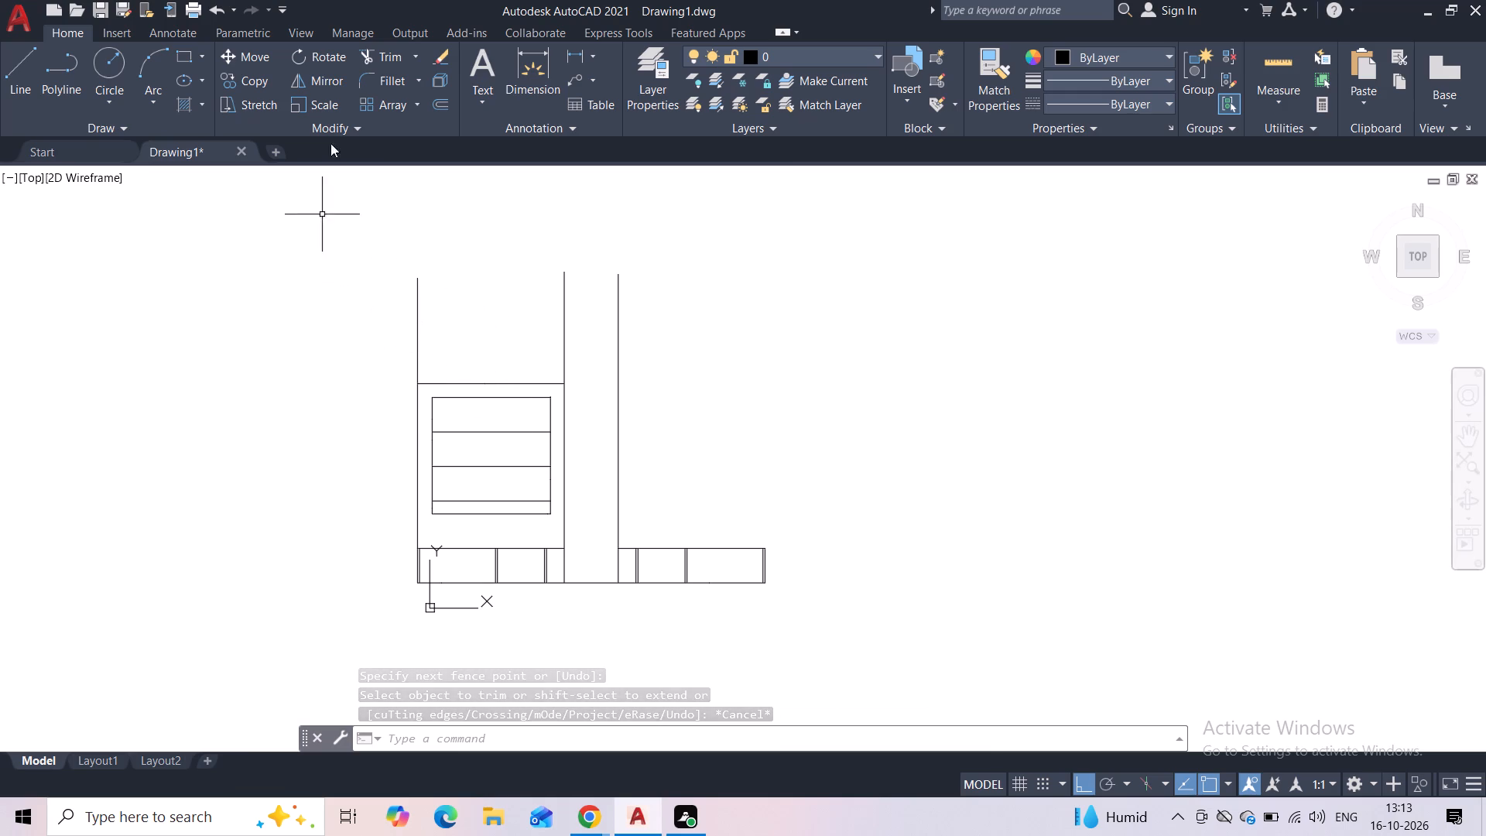
# Trim the outer left vertical and the left central line above the new horizontal.
pyautogui.click(371, 62)
pyautogui.moveTo(396, 329); pyautogui.dragTo(522, 331)
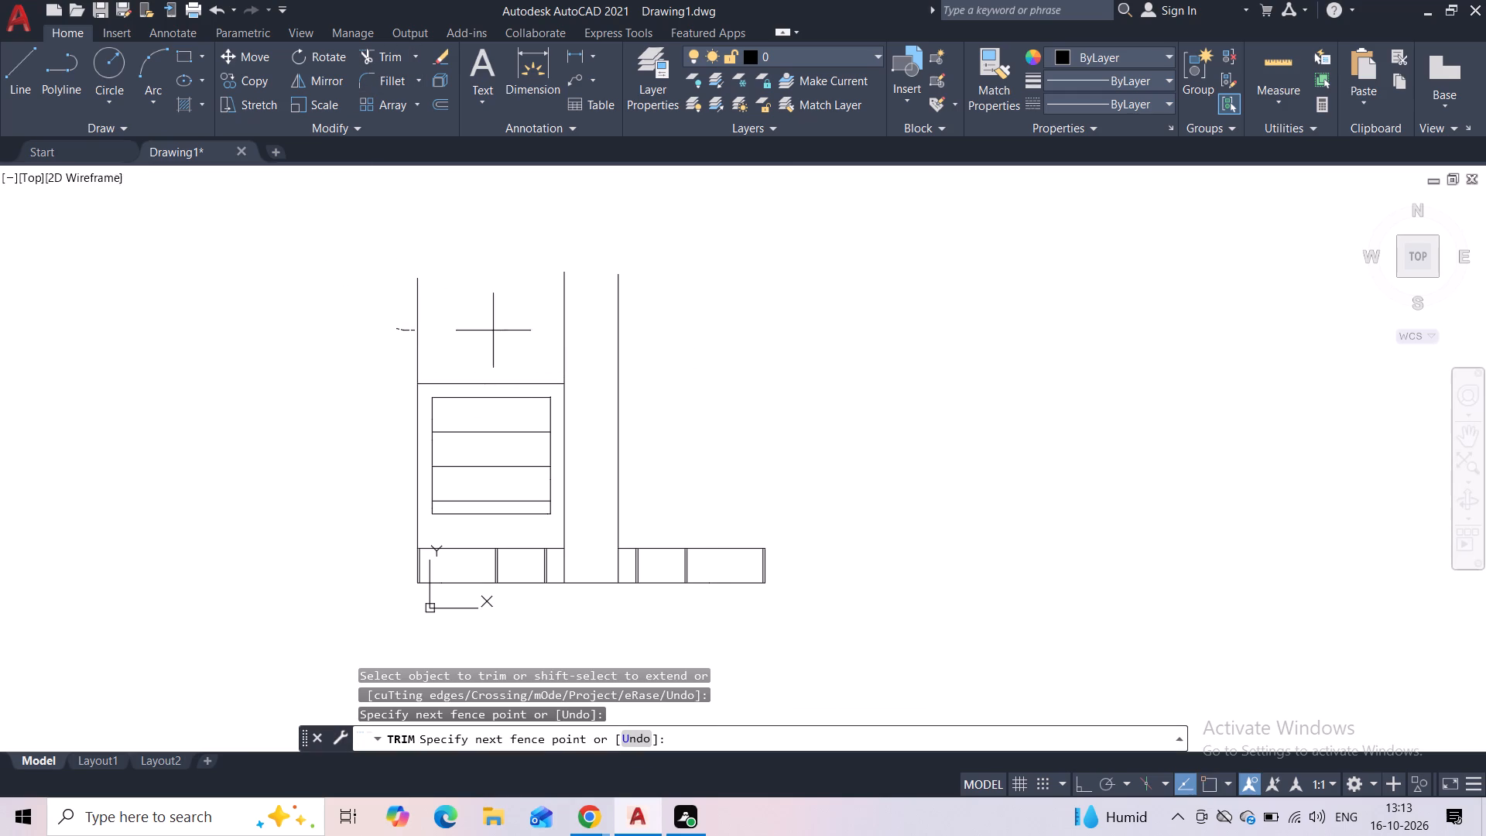
pyautogui.moveTo(522, 331); pyautogui.dragTo(572, 330)
pyautogui.press('Escape')
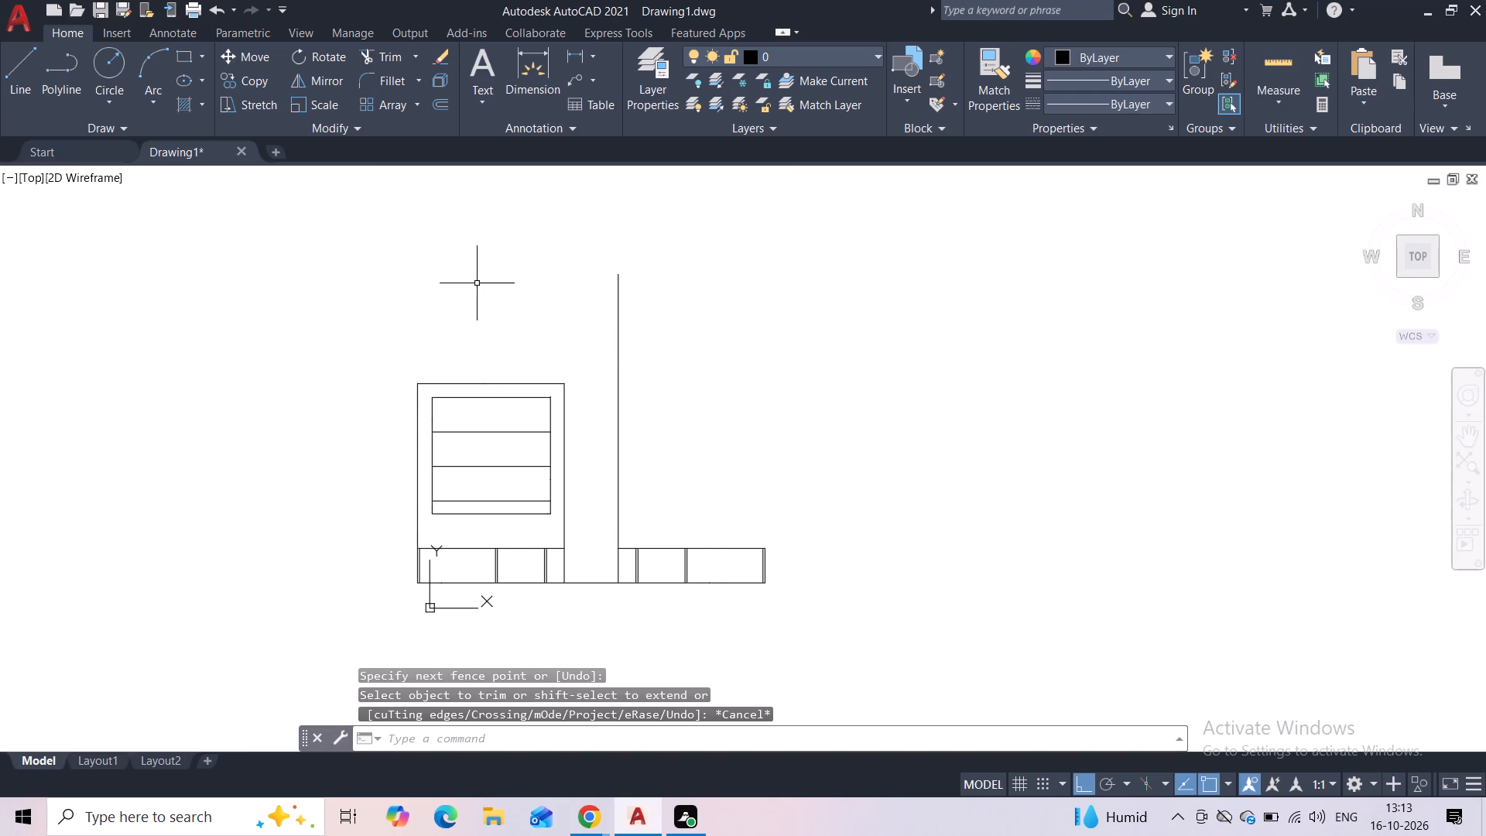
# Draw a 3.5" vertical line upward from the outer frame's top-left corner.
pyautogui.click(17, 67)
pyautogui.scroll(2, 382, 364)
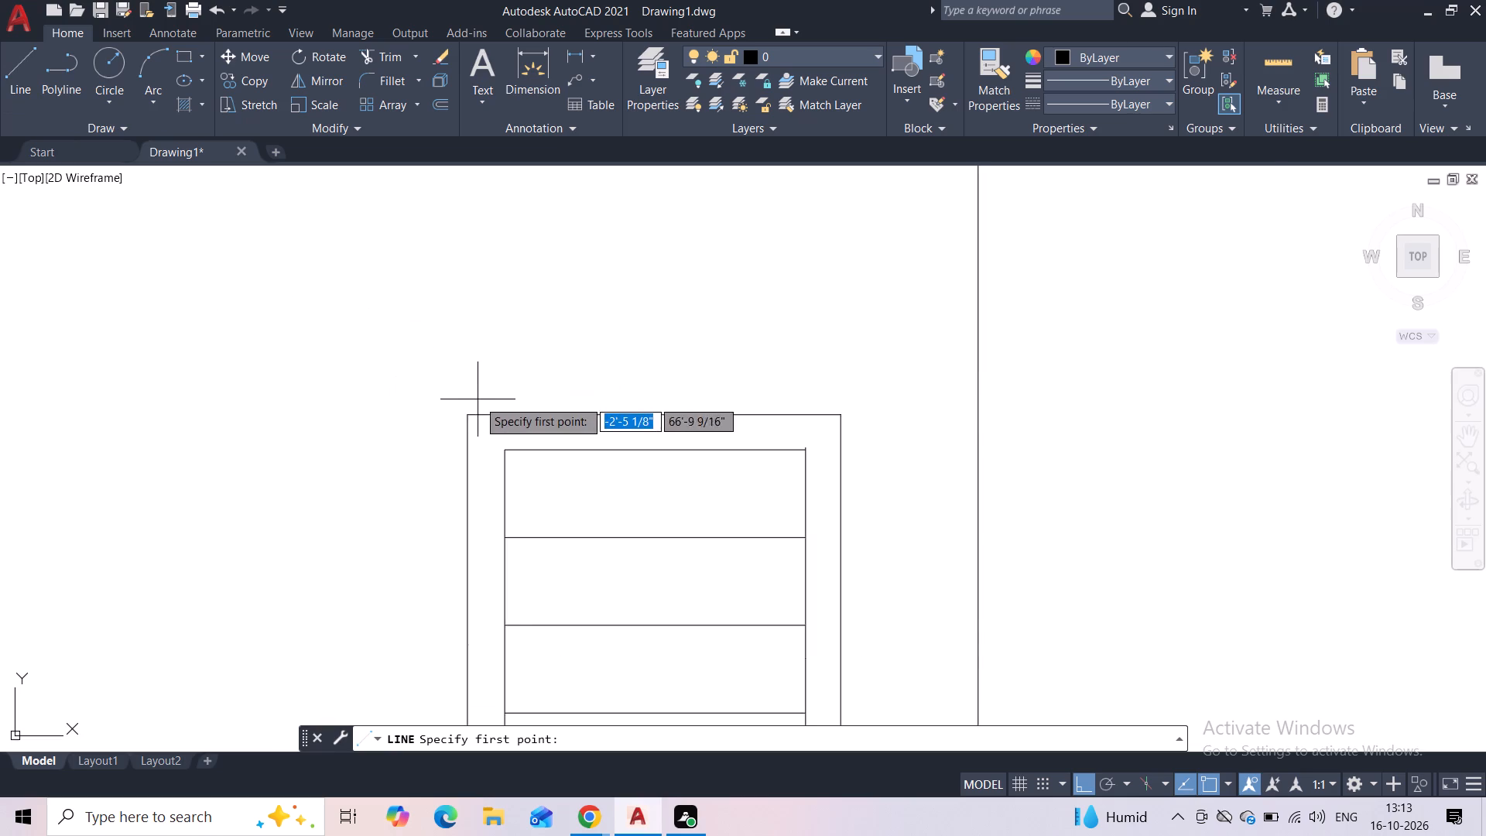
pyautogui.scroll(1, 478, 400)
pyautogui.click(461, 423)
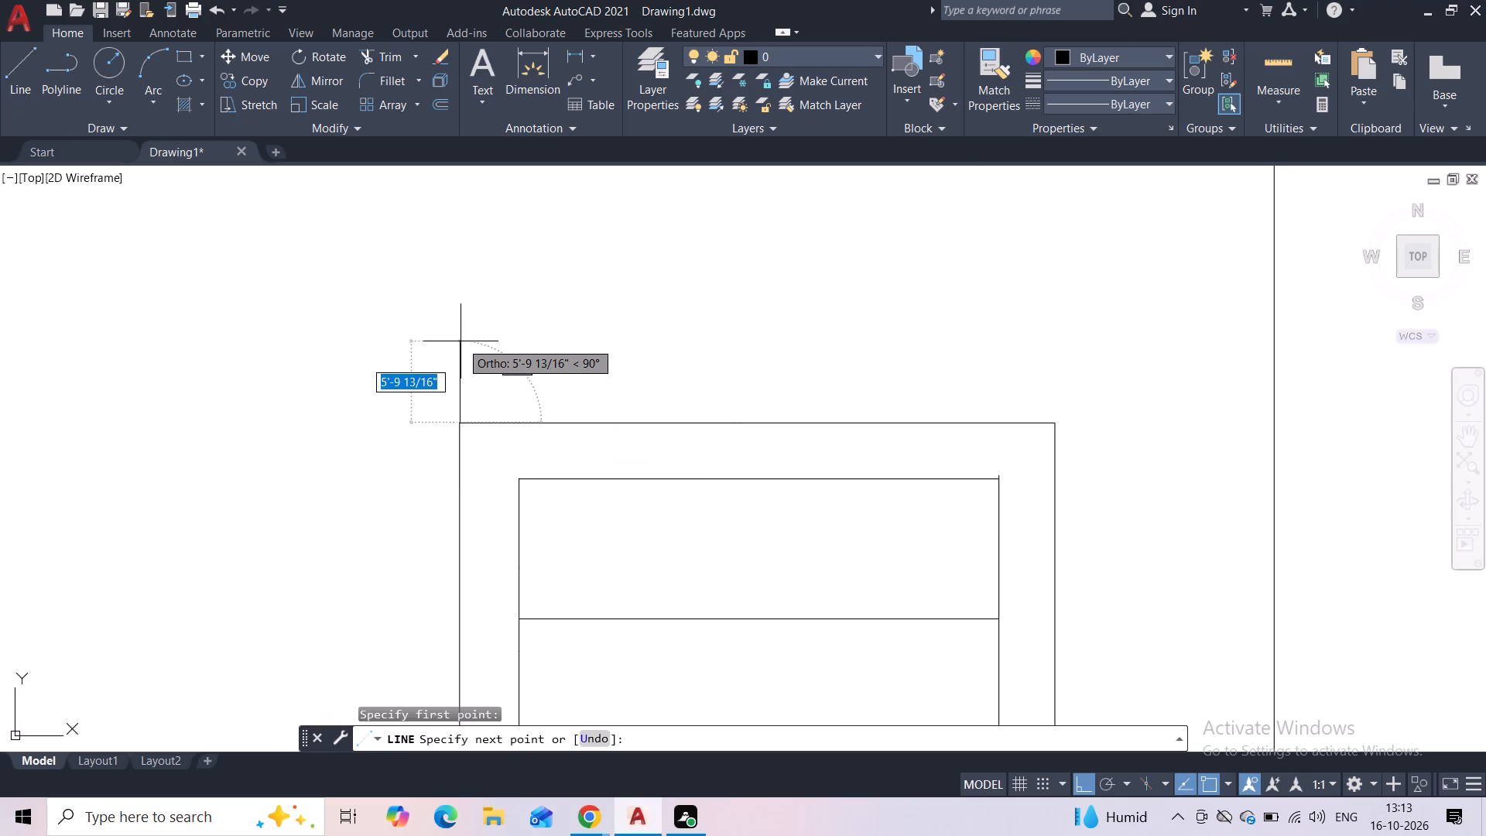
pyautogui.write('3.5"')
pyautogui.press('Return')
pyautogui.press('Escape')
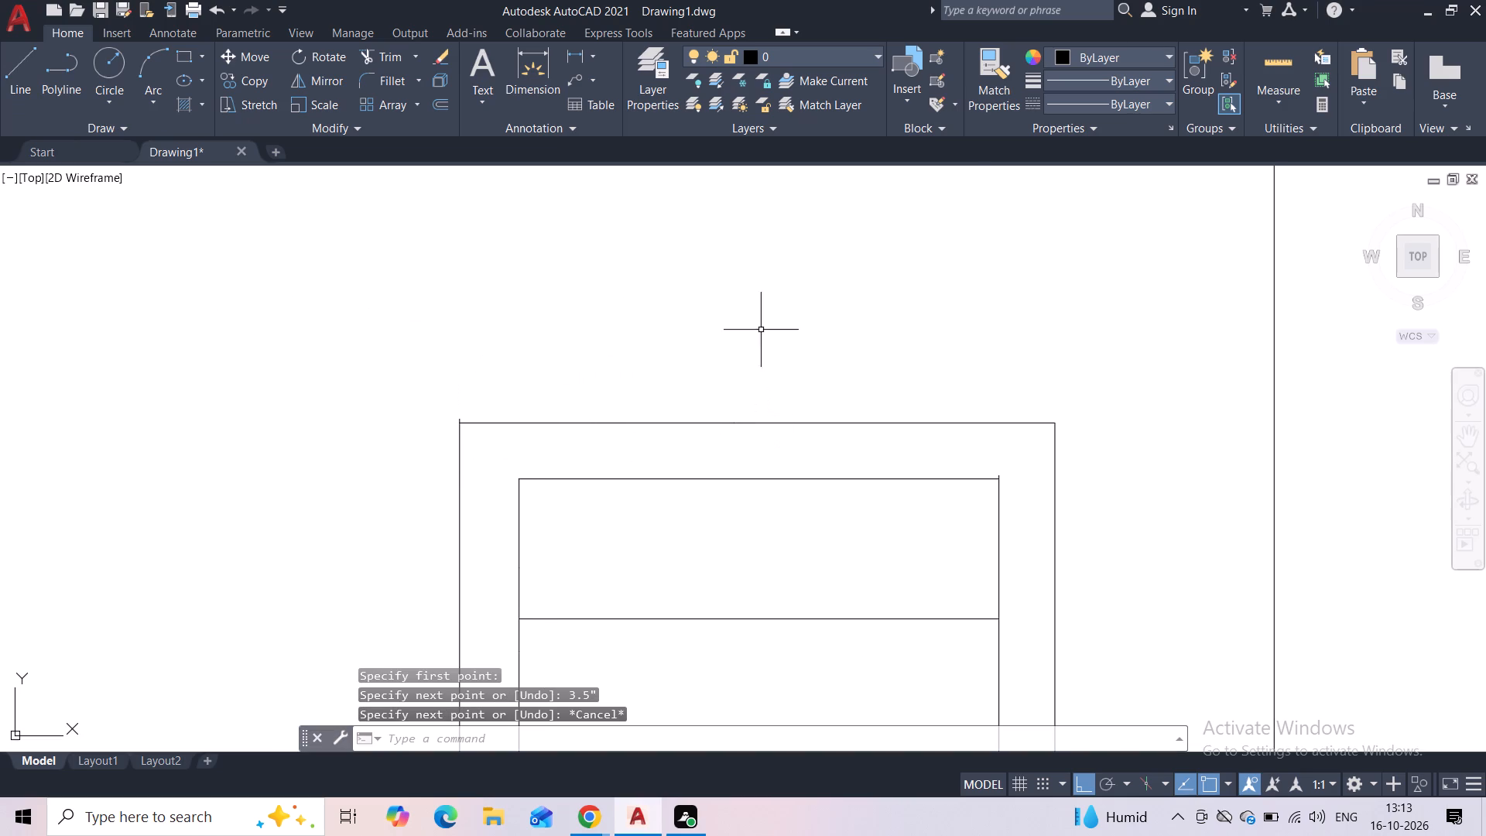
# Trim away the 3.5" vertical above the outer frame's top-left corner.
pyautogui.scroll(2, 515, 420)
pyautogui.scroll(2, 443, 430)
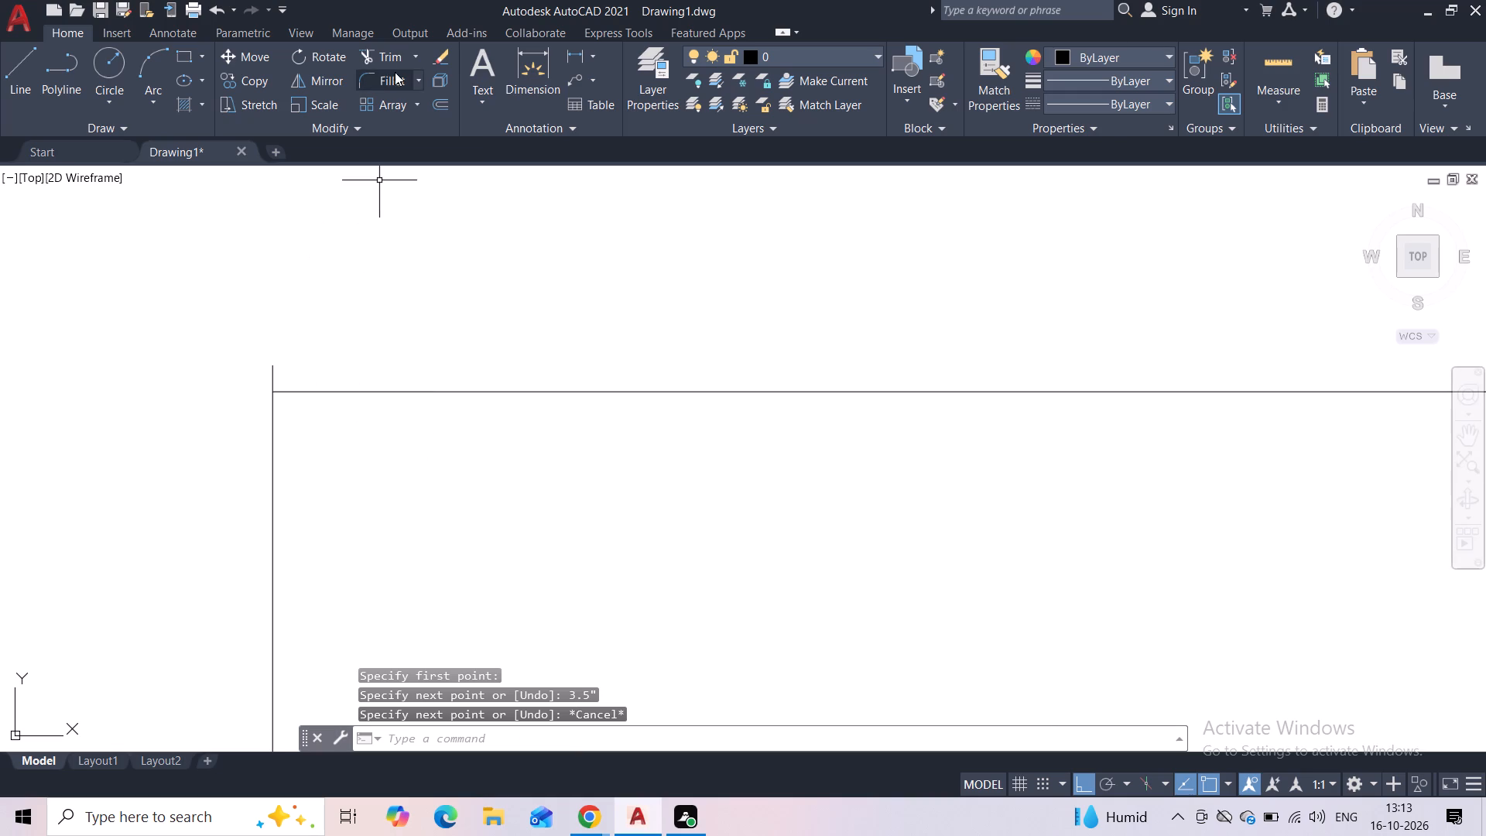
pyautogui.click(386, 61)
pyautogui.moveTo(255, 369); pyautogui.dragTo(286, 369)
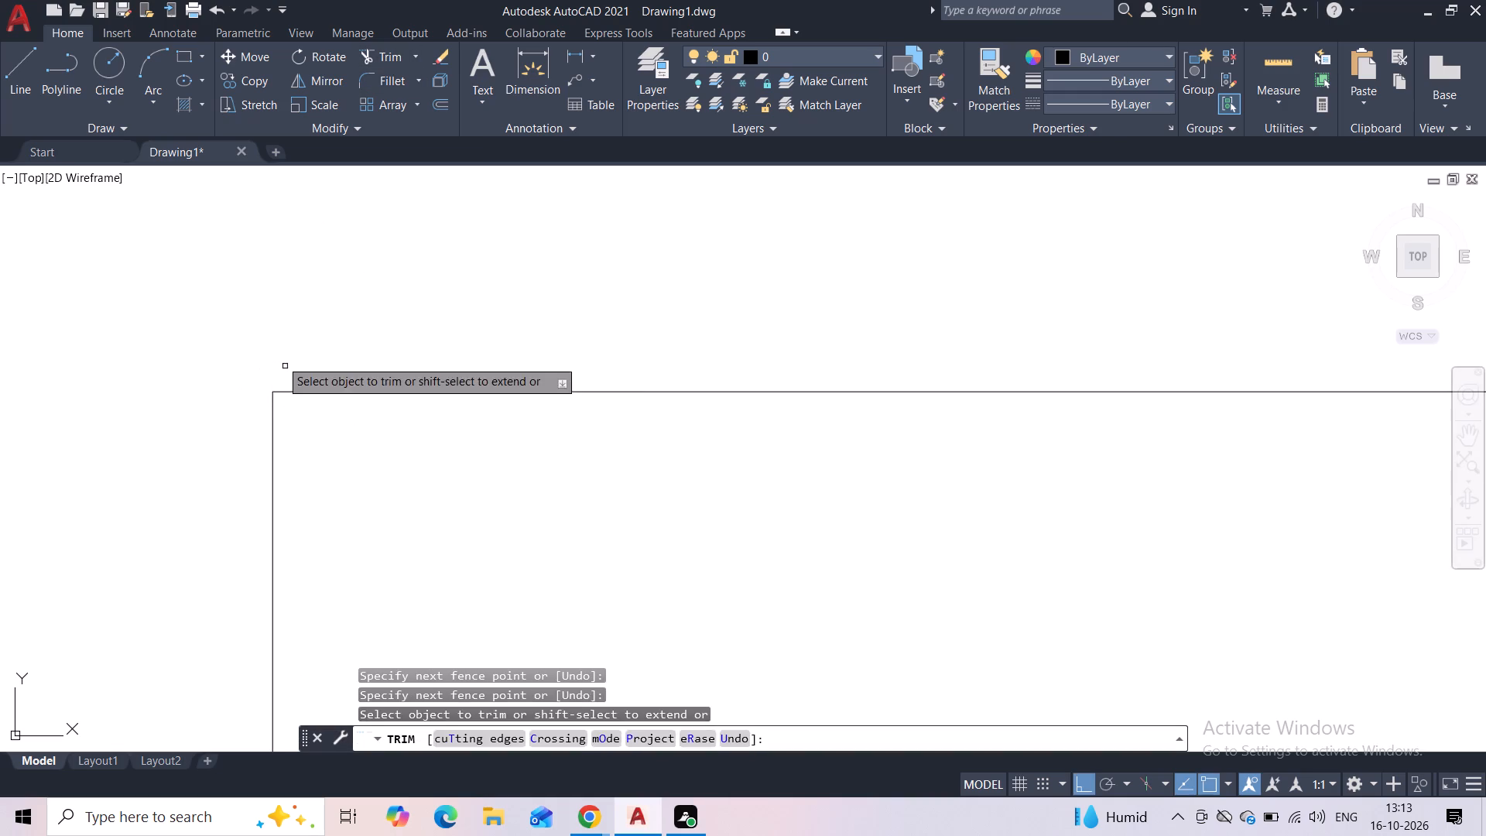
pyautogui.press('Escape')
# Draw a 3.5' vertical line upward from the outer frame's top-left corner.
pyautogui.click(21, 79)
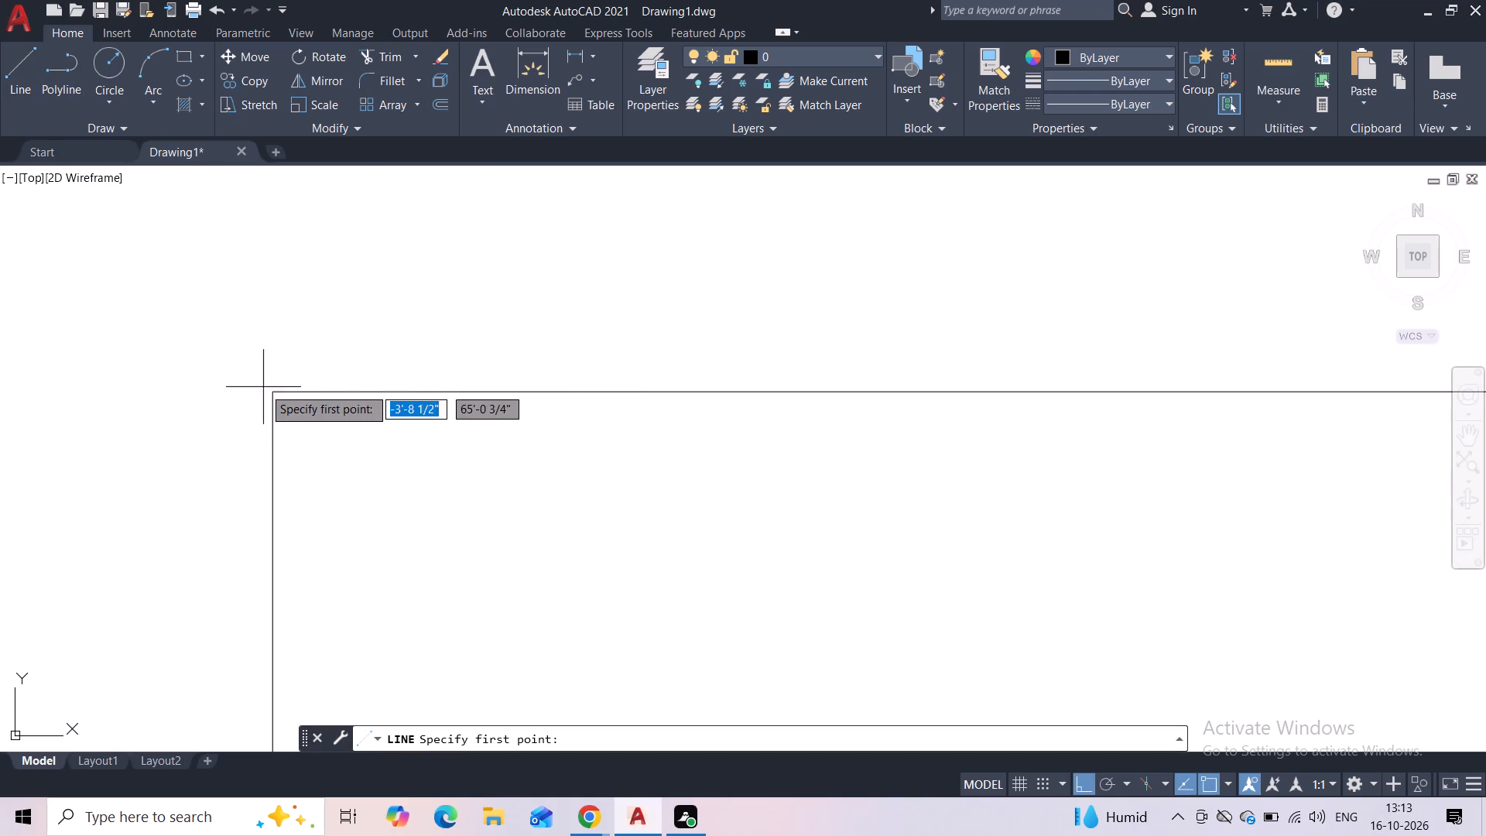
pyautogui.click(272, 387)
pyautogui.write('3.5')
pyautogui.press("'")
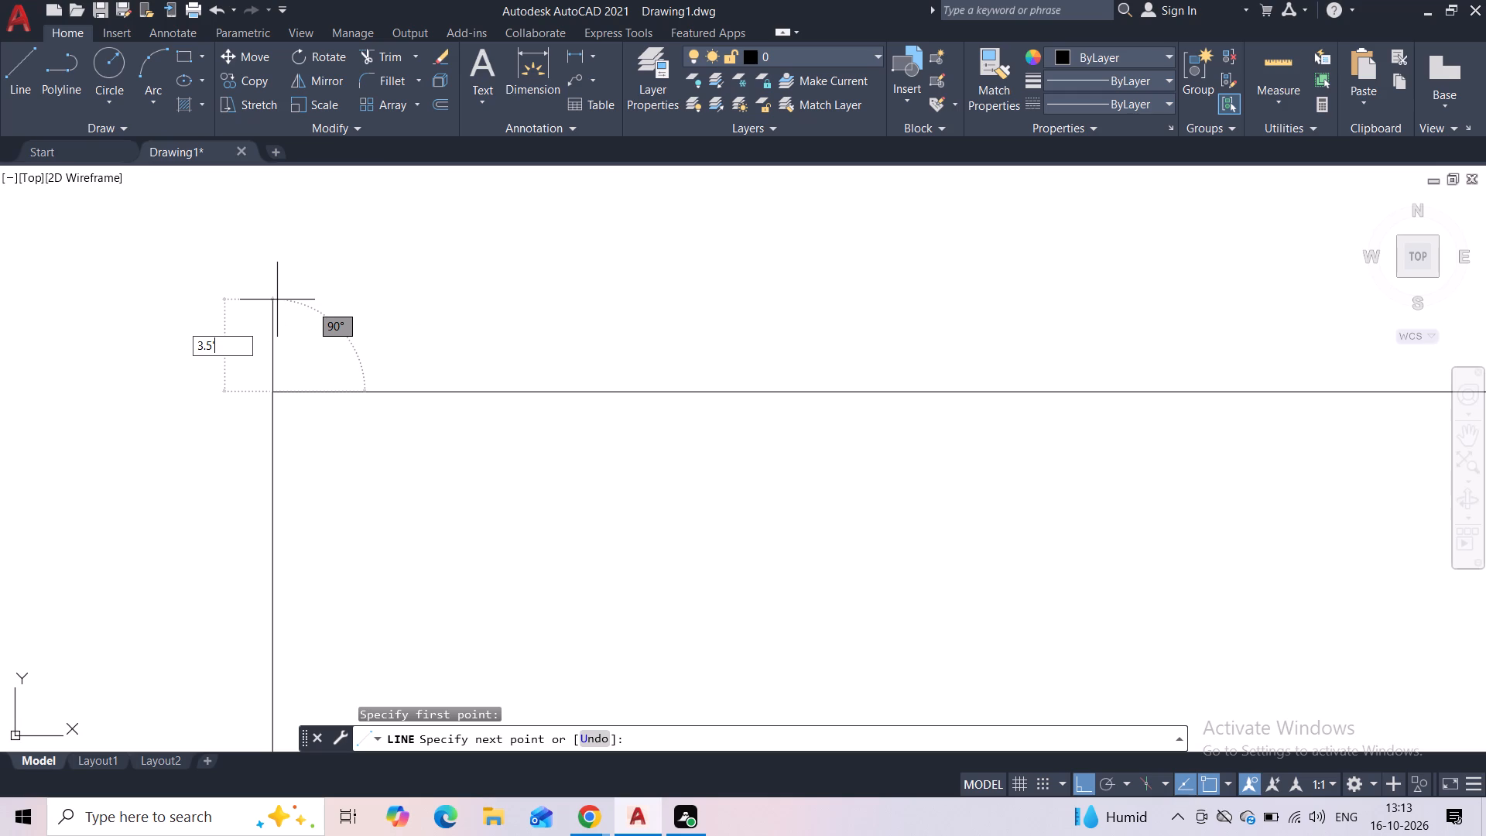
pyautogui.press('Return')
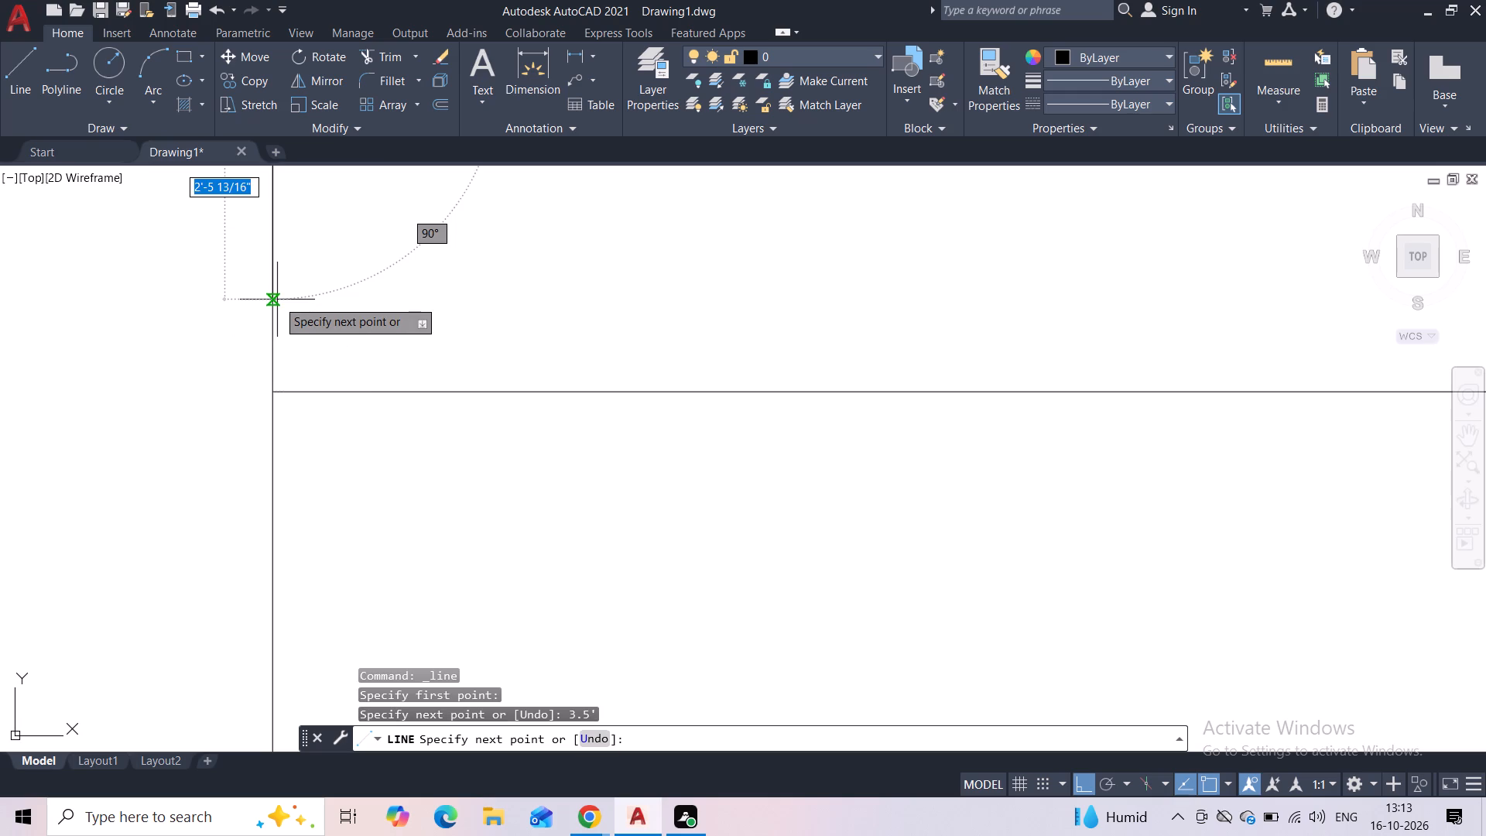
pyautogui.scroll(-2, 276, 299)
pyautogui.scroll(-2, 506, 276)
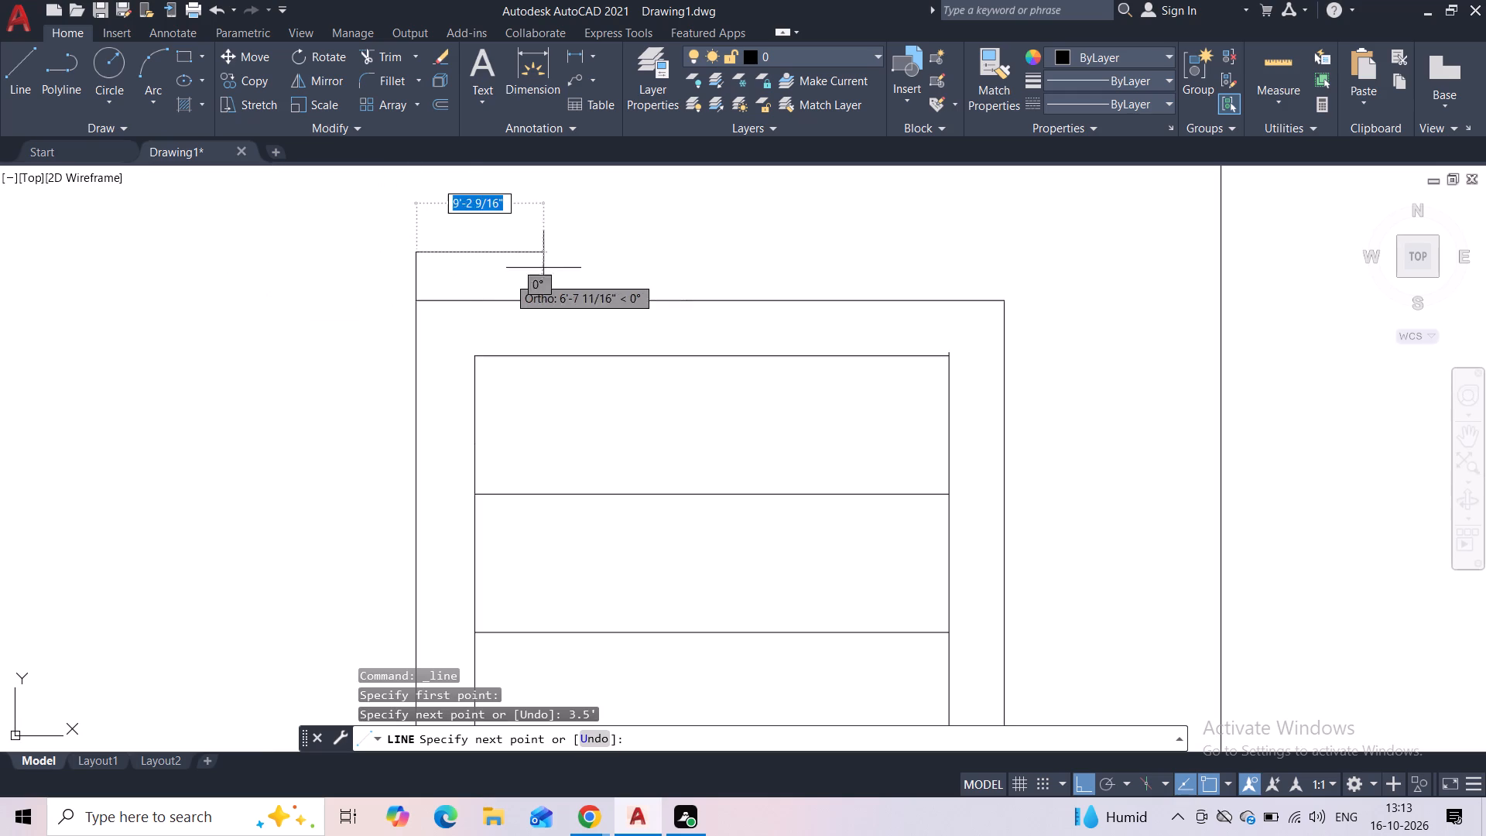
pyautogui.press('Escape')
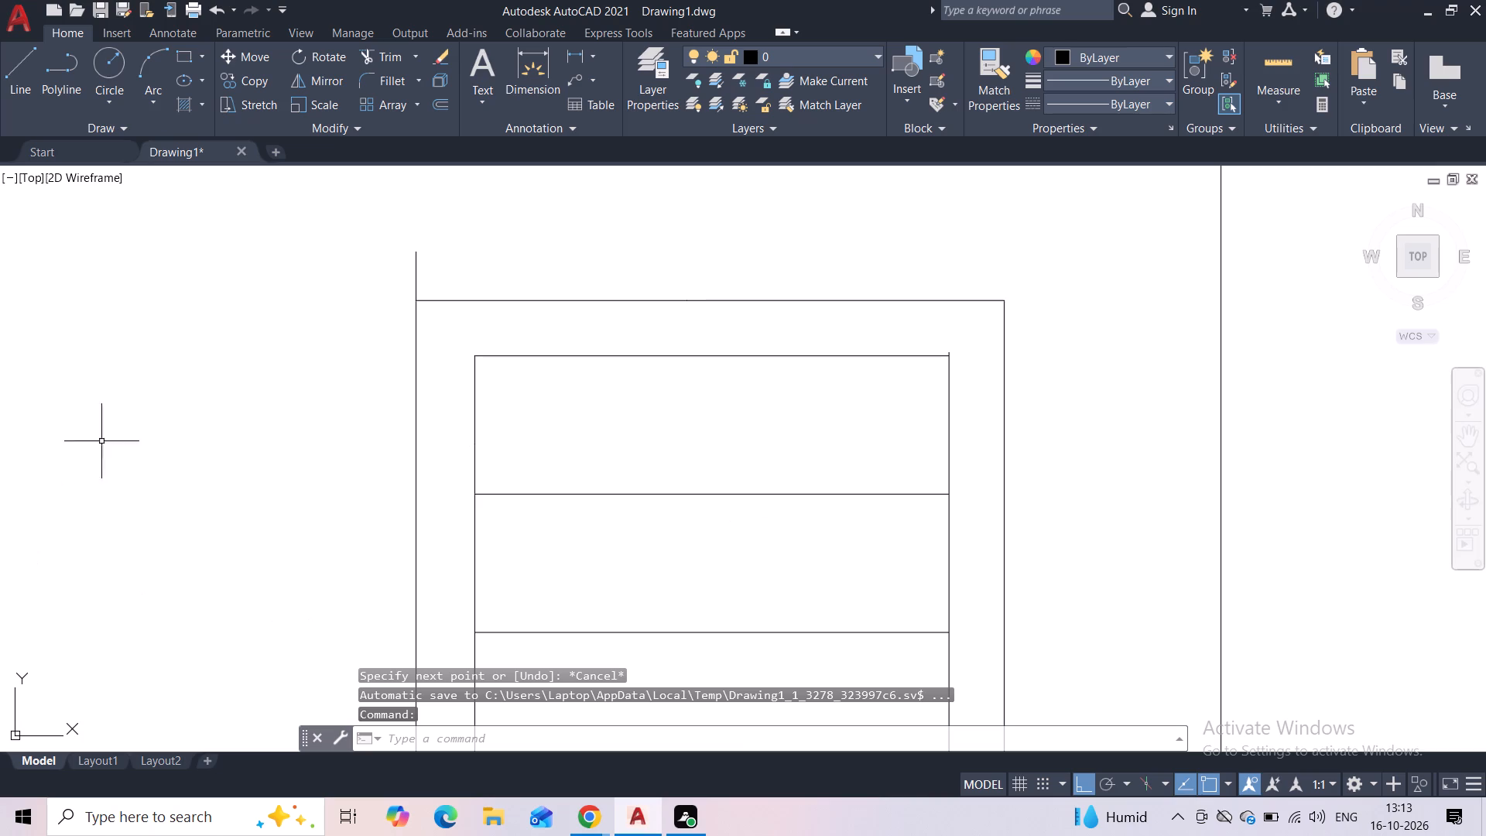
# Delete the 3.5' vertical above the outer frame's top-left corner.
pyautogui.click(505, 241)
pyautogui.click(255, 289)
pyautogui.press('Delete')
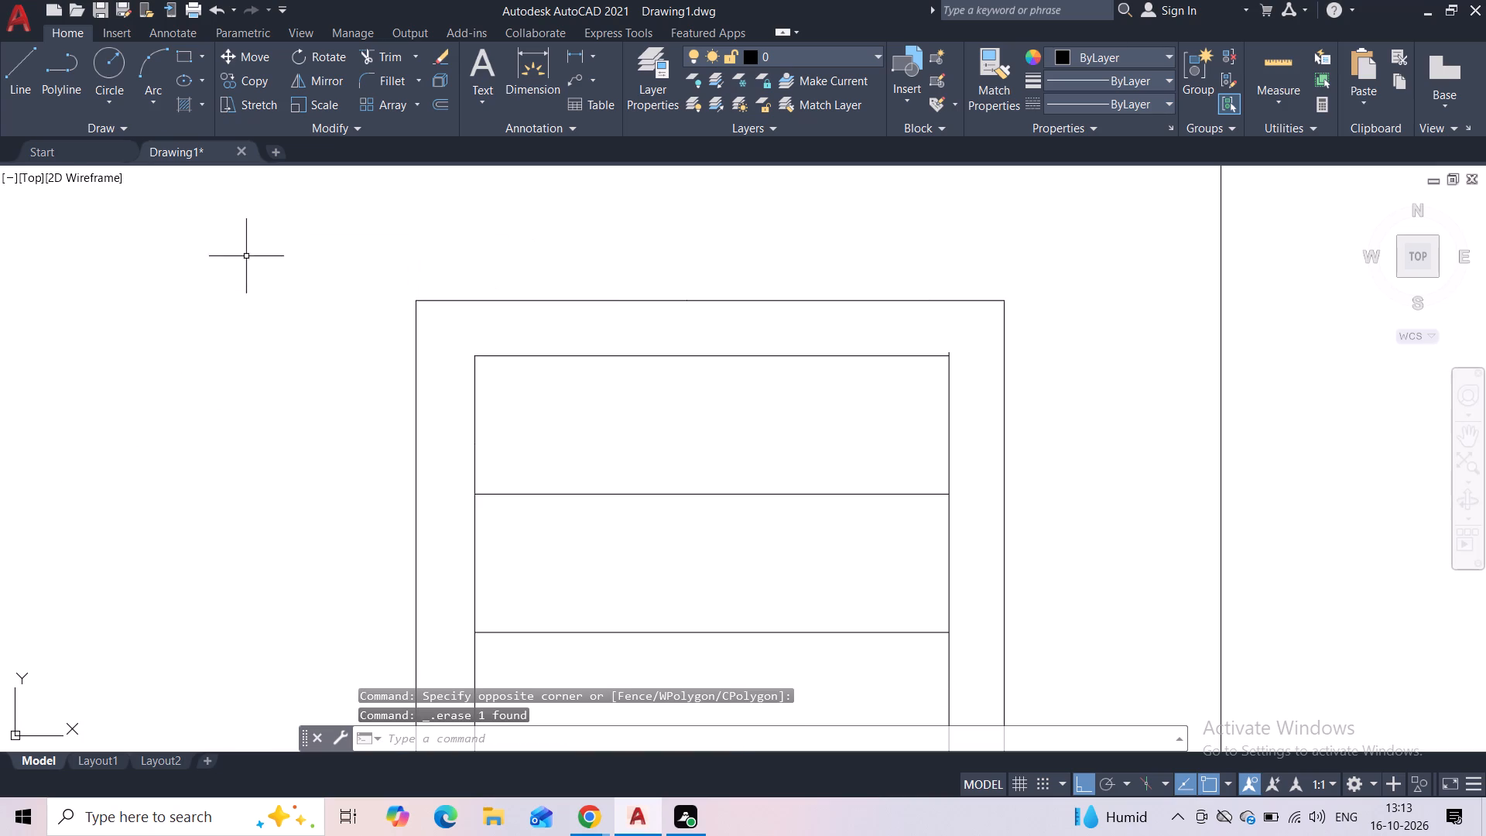
# Draw a 4' high band on top of the outer frame, from its top-left corner across and down to its top-right corner.
pyautogui.click(15, 74)
pyautogui.click(415, 303)
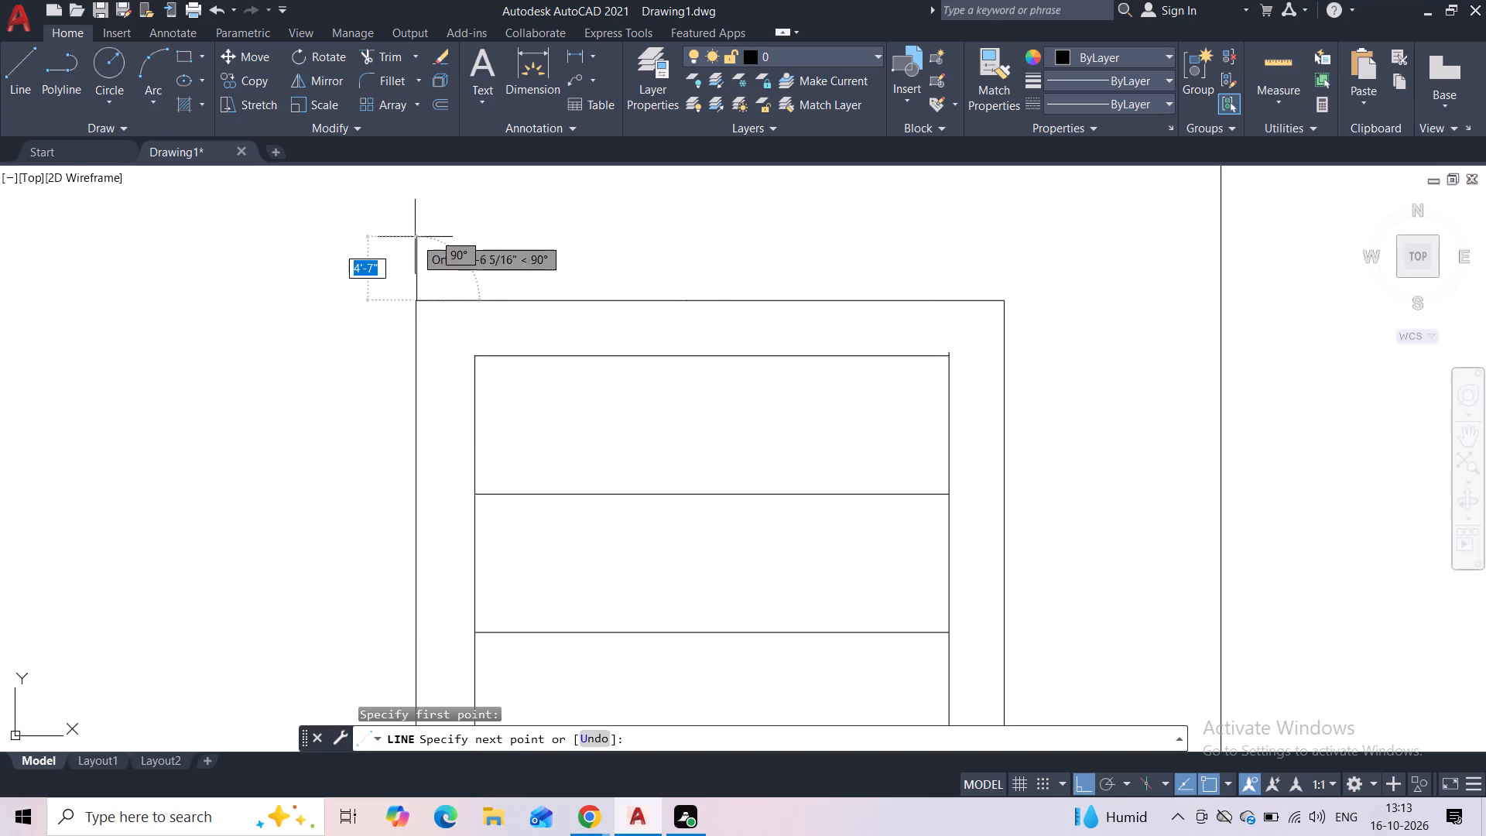
pyautogui.press('4')
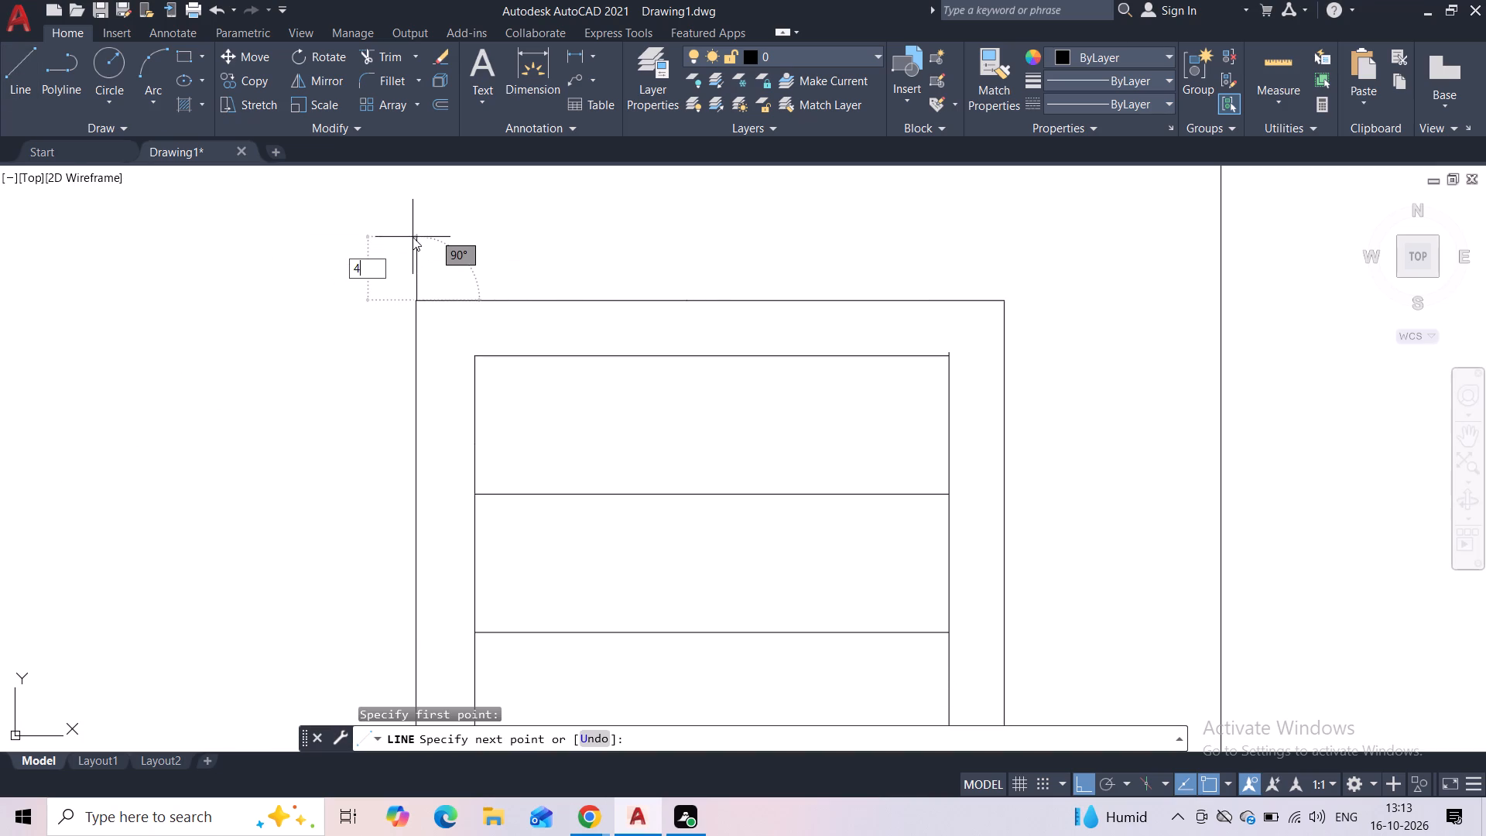
pyautogui.press("'")
pyautogui.press('Return')
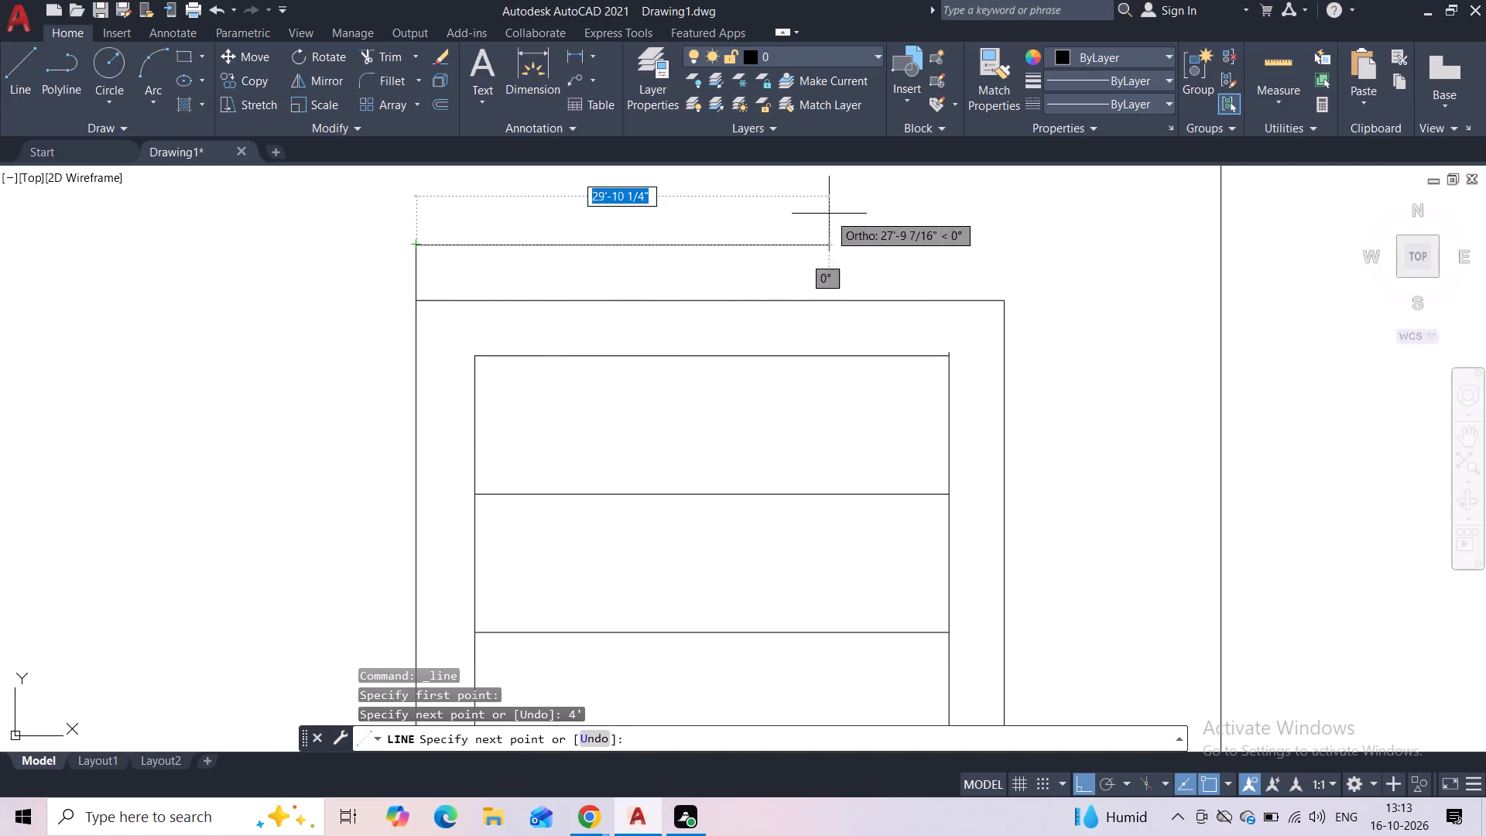
pyautogui.click(1005, 248)
pyautogui.click(1002, 302)
pyautogui.press('Escape')
# Draw a rectangular projection about 4' high outward from the outer frame's left side, its base level with the block's lowest inner horizontal.
pyautogui.scroll(-1, 1020, 262)
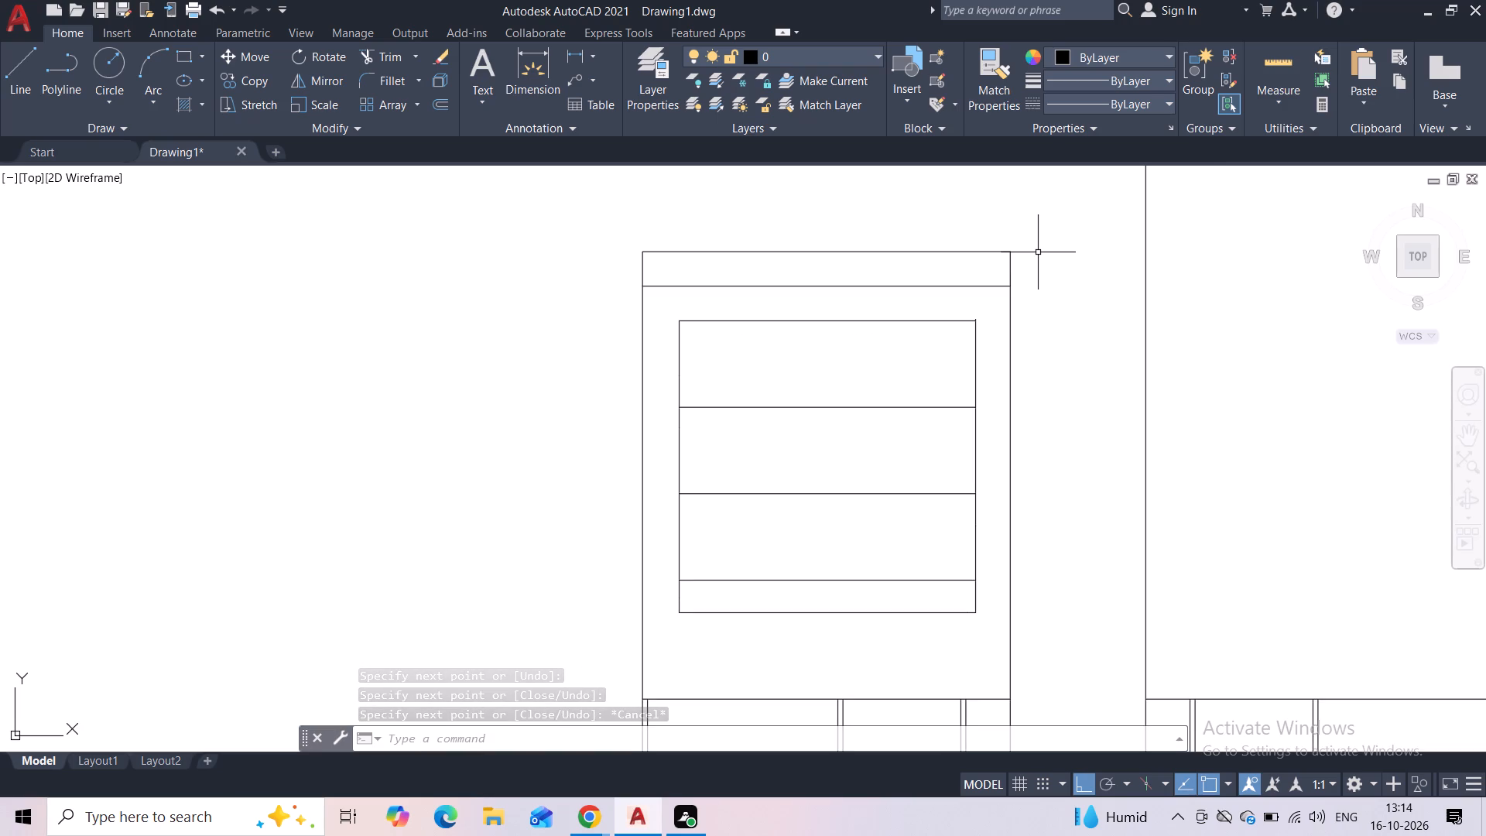
pyautogui.scroll(-2, 1060, 261)
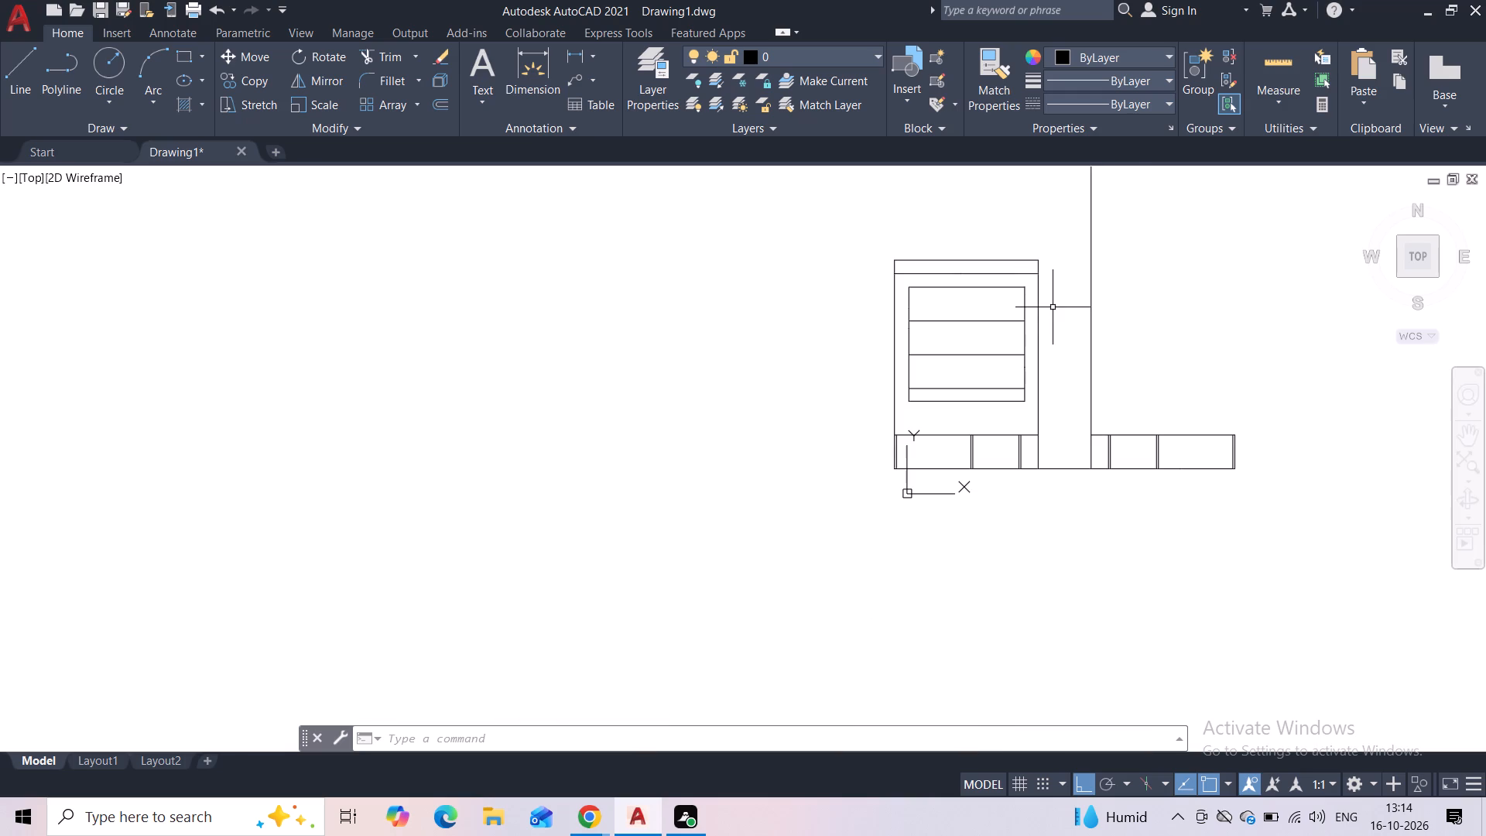
pyautogui.moveTo(1066, 324); pyautogui.dragTo(954, 364, button='middle')
pyautogui.scroll(1, 916, 466)
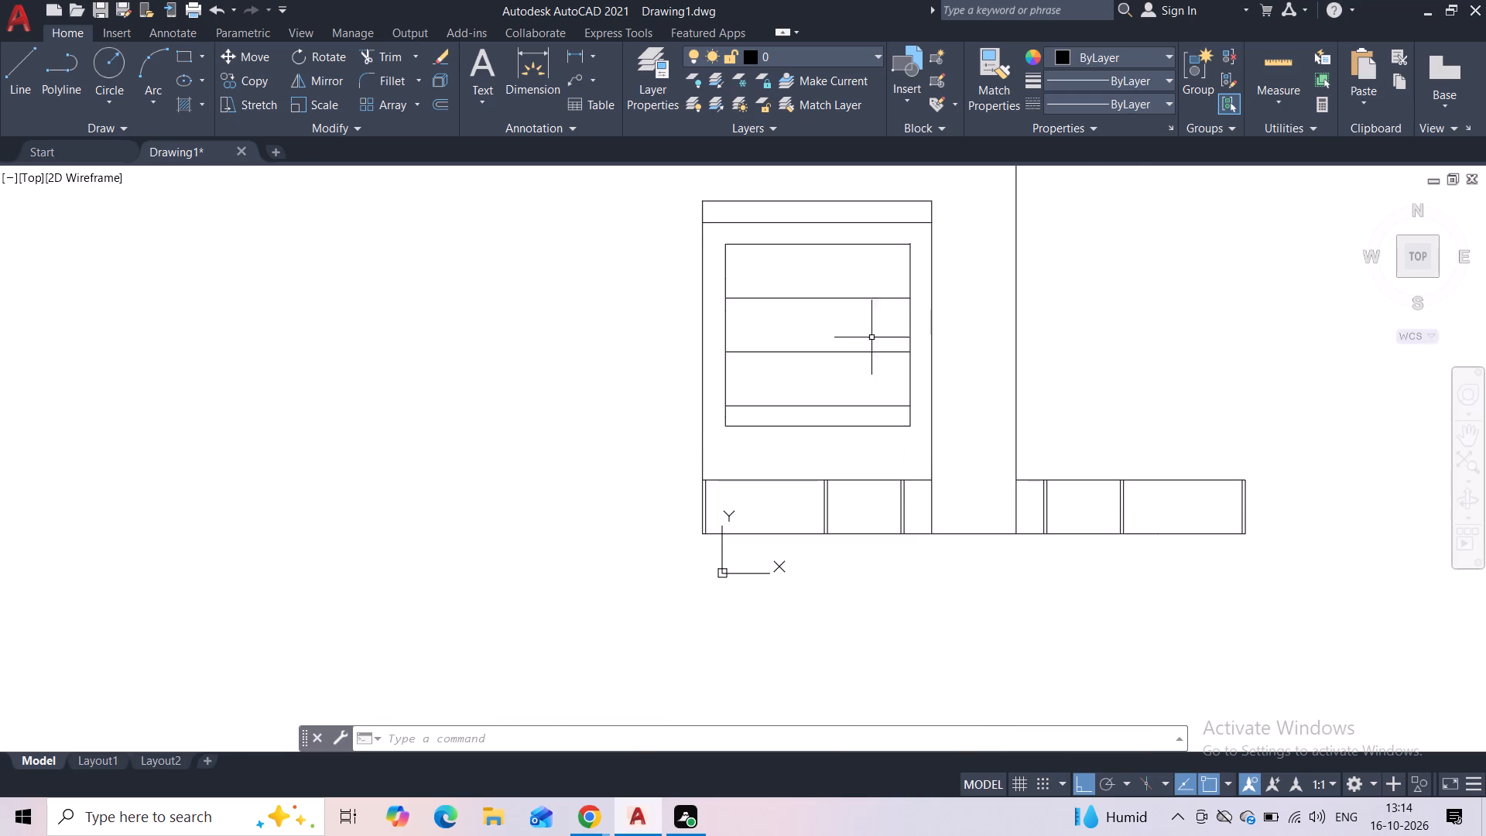
pyautogui.scroll(1, 756, 437)
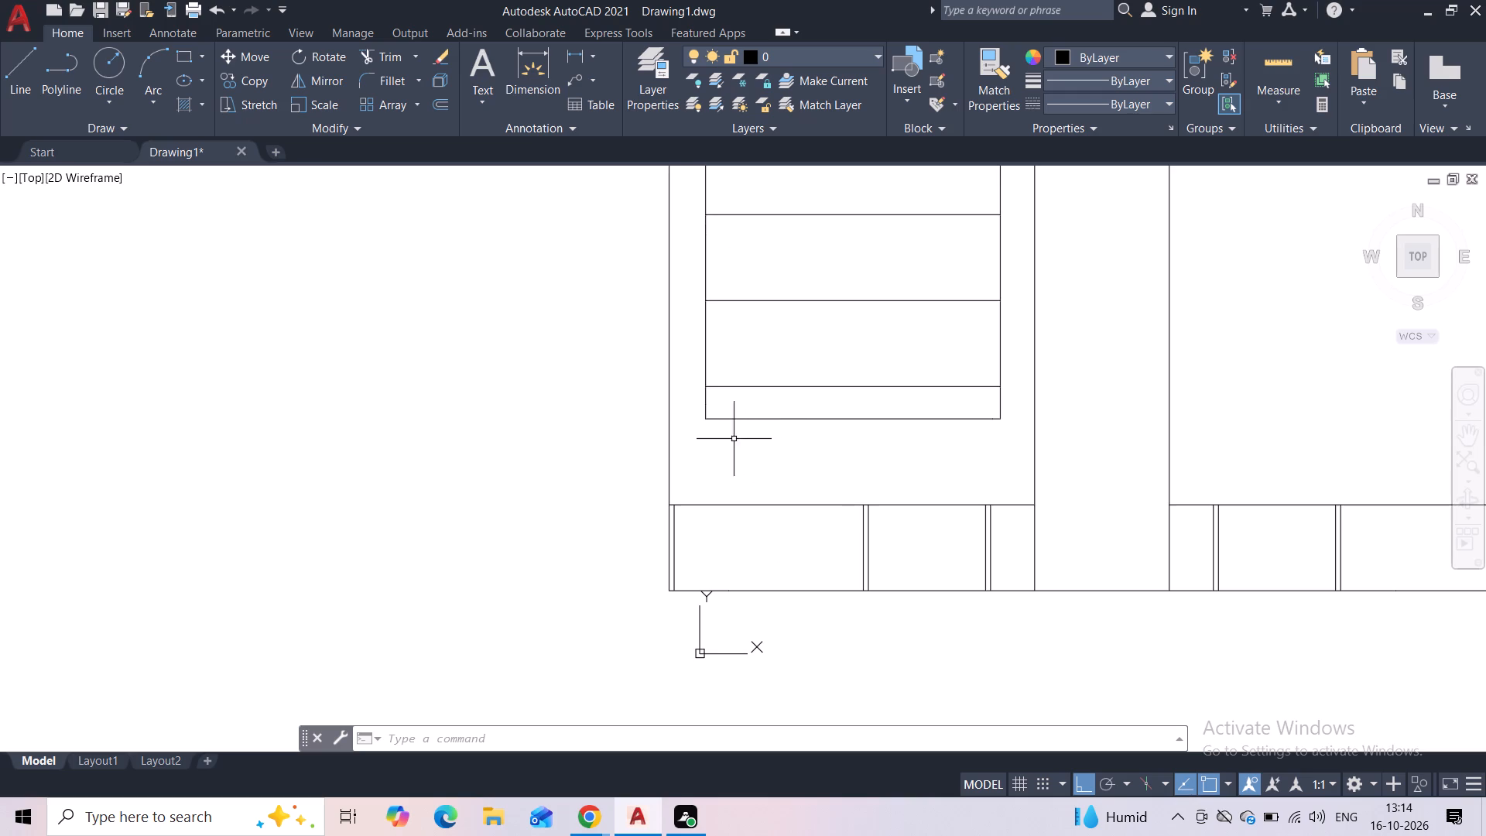
pyautogui.click(9, 74)
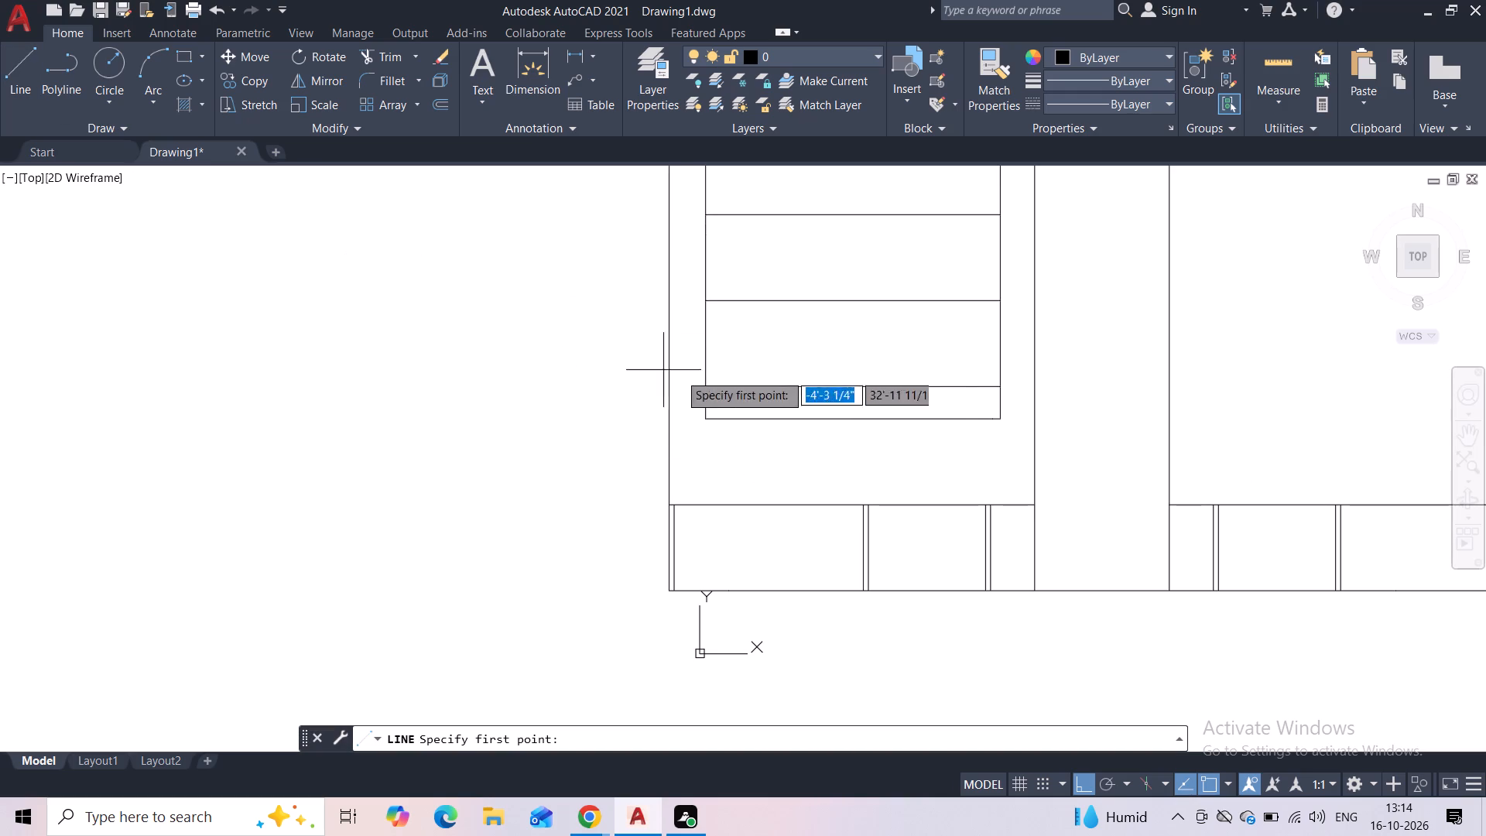
pyautogui.click(667, 389)
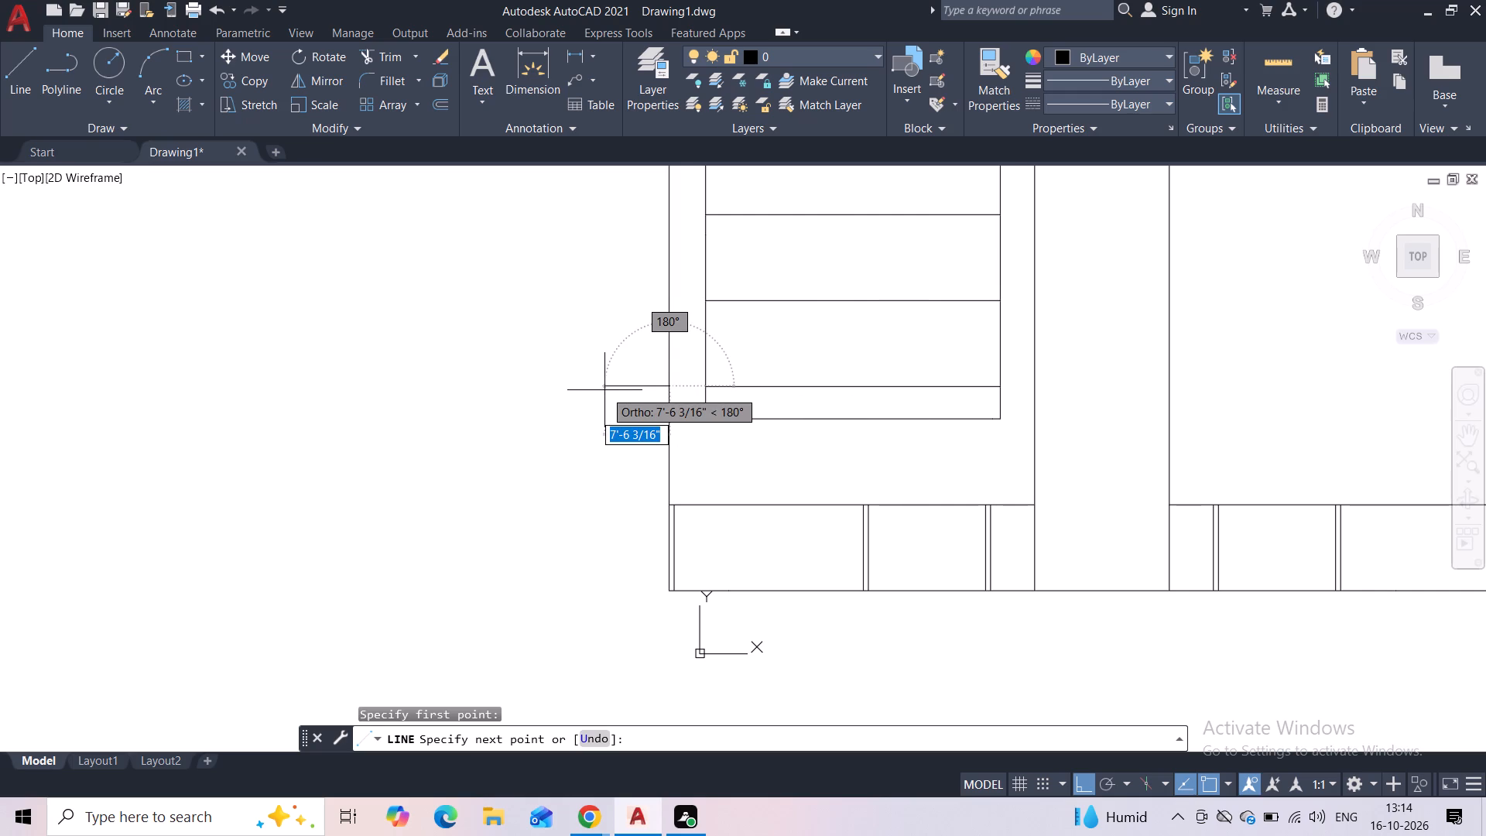
pyautogui.click(592, 392)
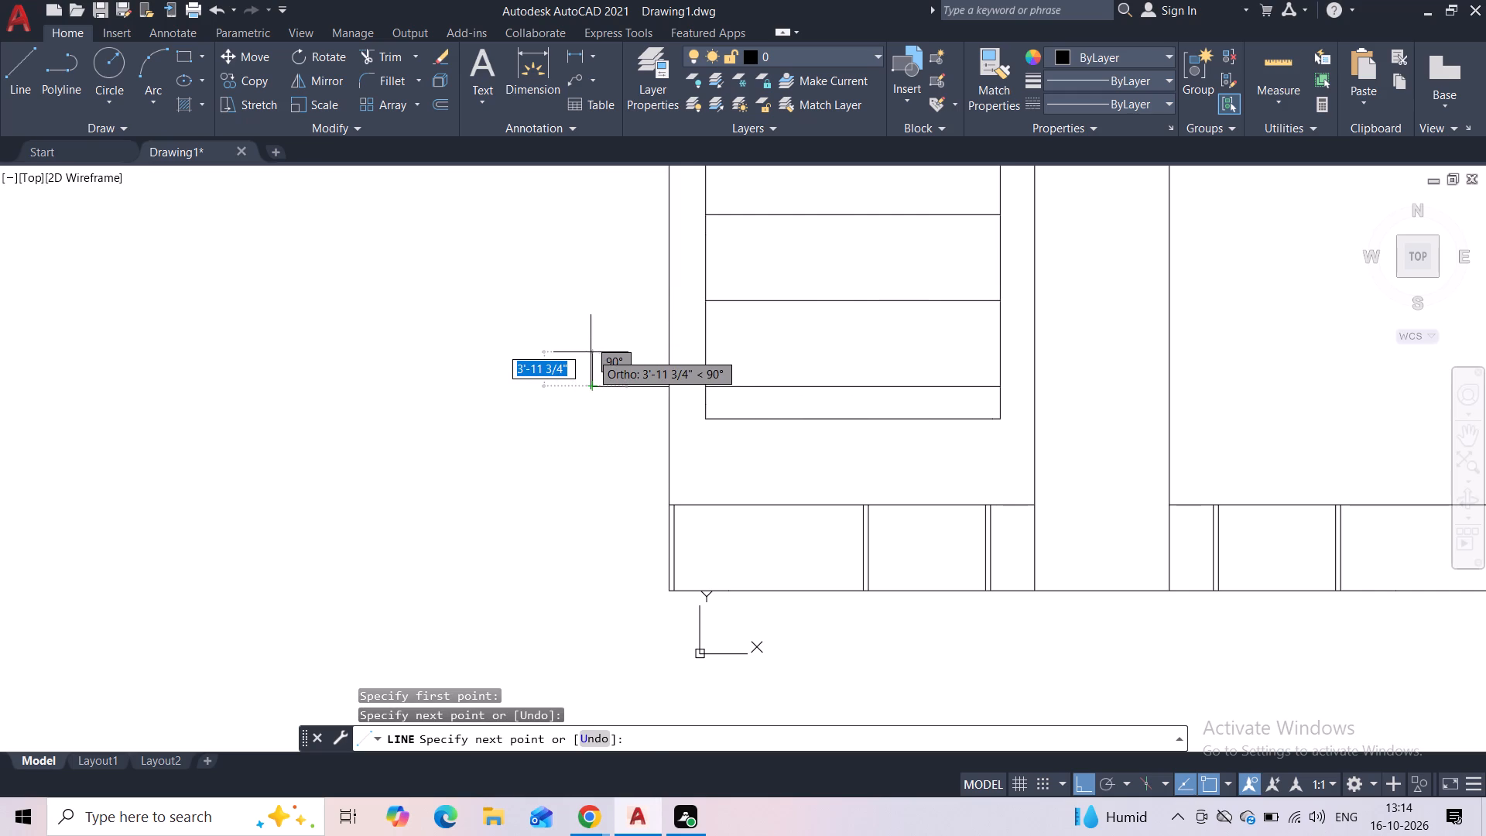
pyautogui.click(591, 352)
pyautogui.click(663, 351)
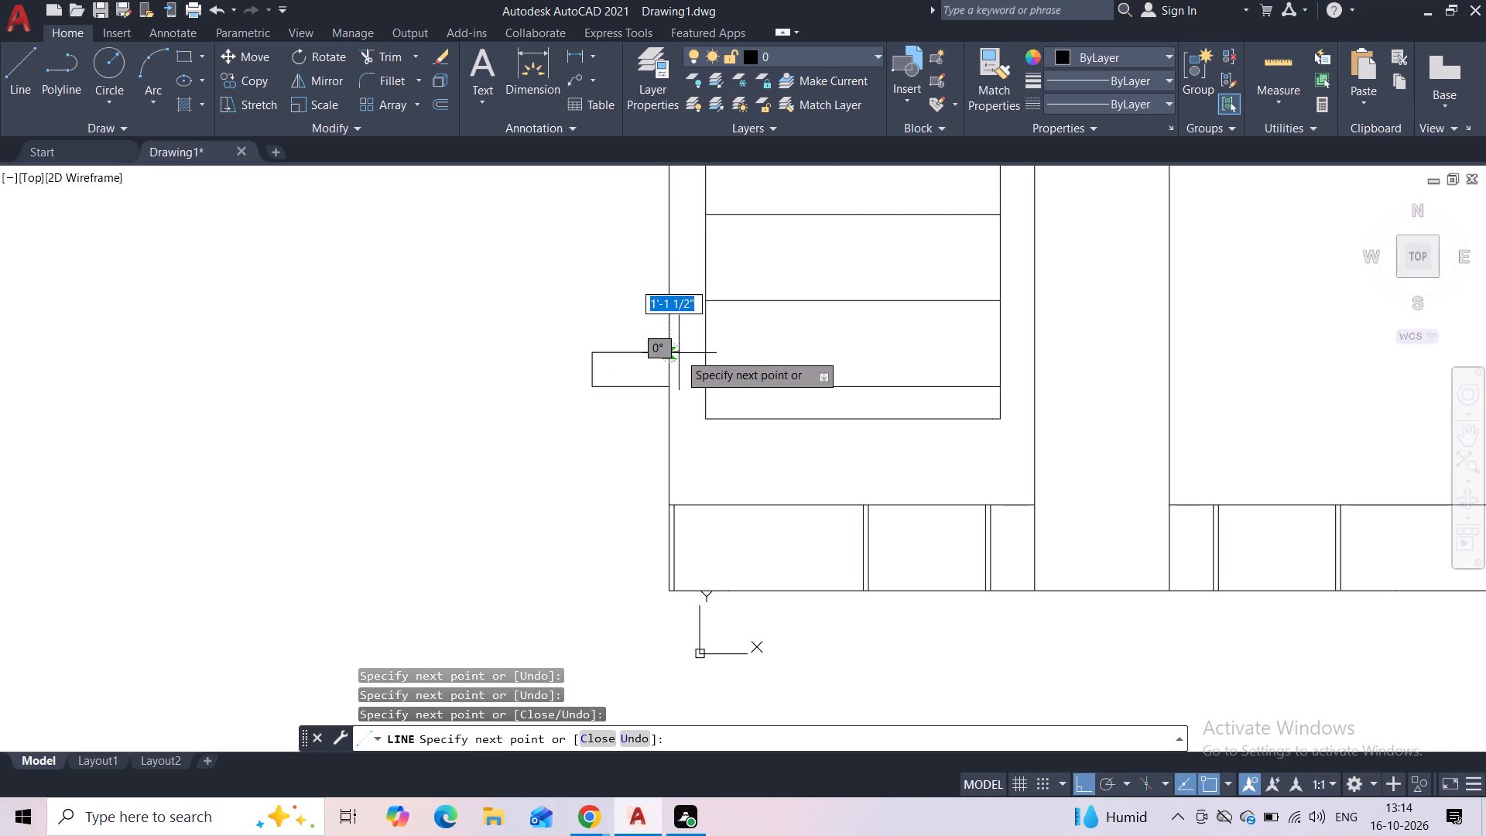
pyautogui.scroll(3, 661, 337)
pyautogui.press('Escape')
# Insert two imperial Aluminum Window elevation blocks from the Architectural tool palette, one on the frame's left strip and one outside it.
pyautogui.scroll(-4, 608, 388)
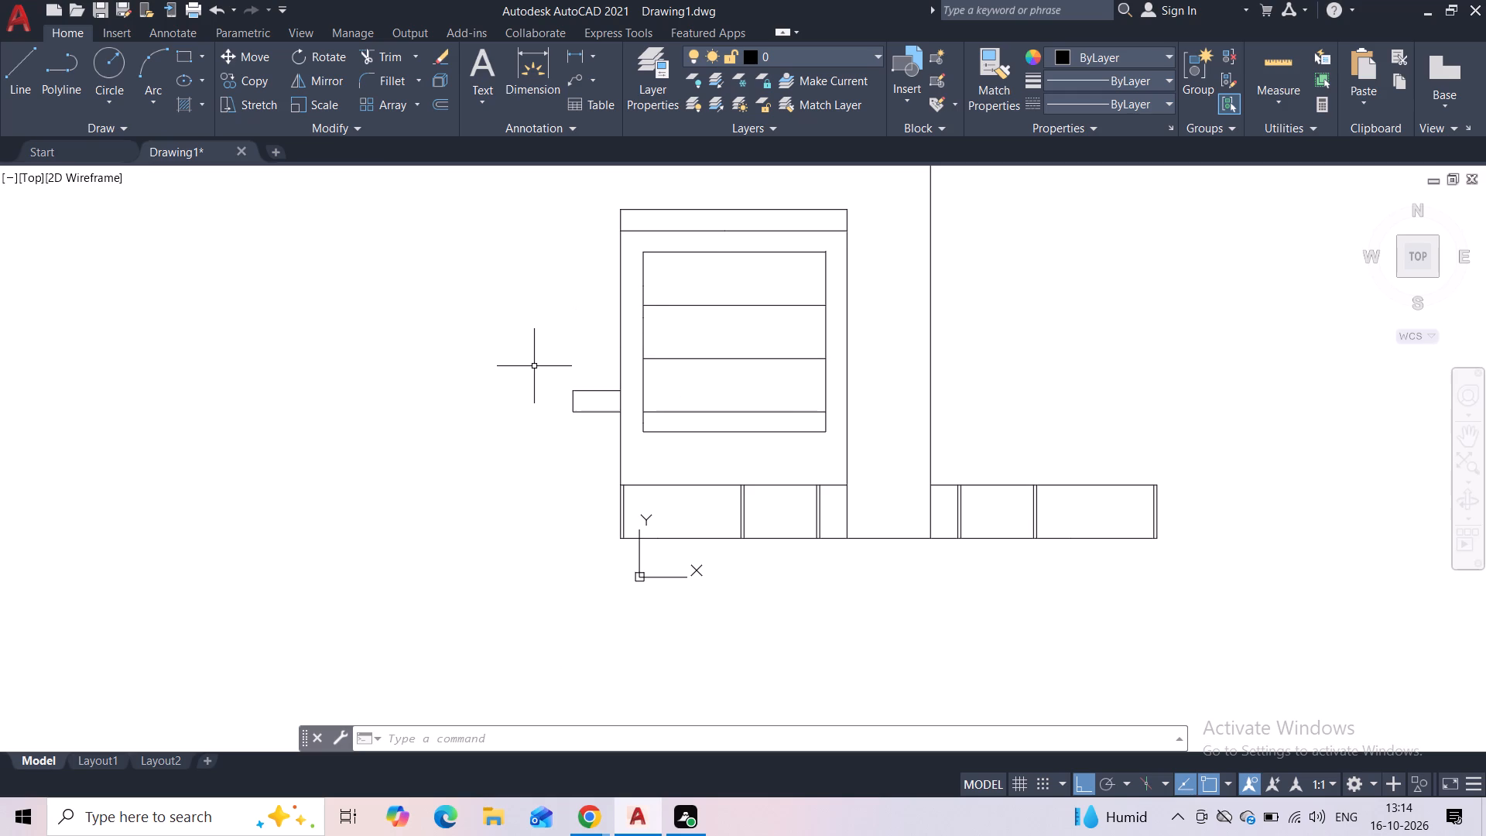
pyautogui.hotkey('ctrl', '3')
pyautogui.moveTo(827, 235); pyautogui.dragTo(345, 427)
pyautogui.moveTo(837, 222); pyautogui.dragTo(426, 400)
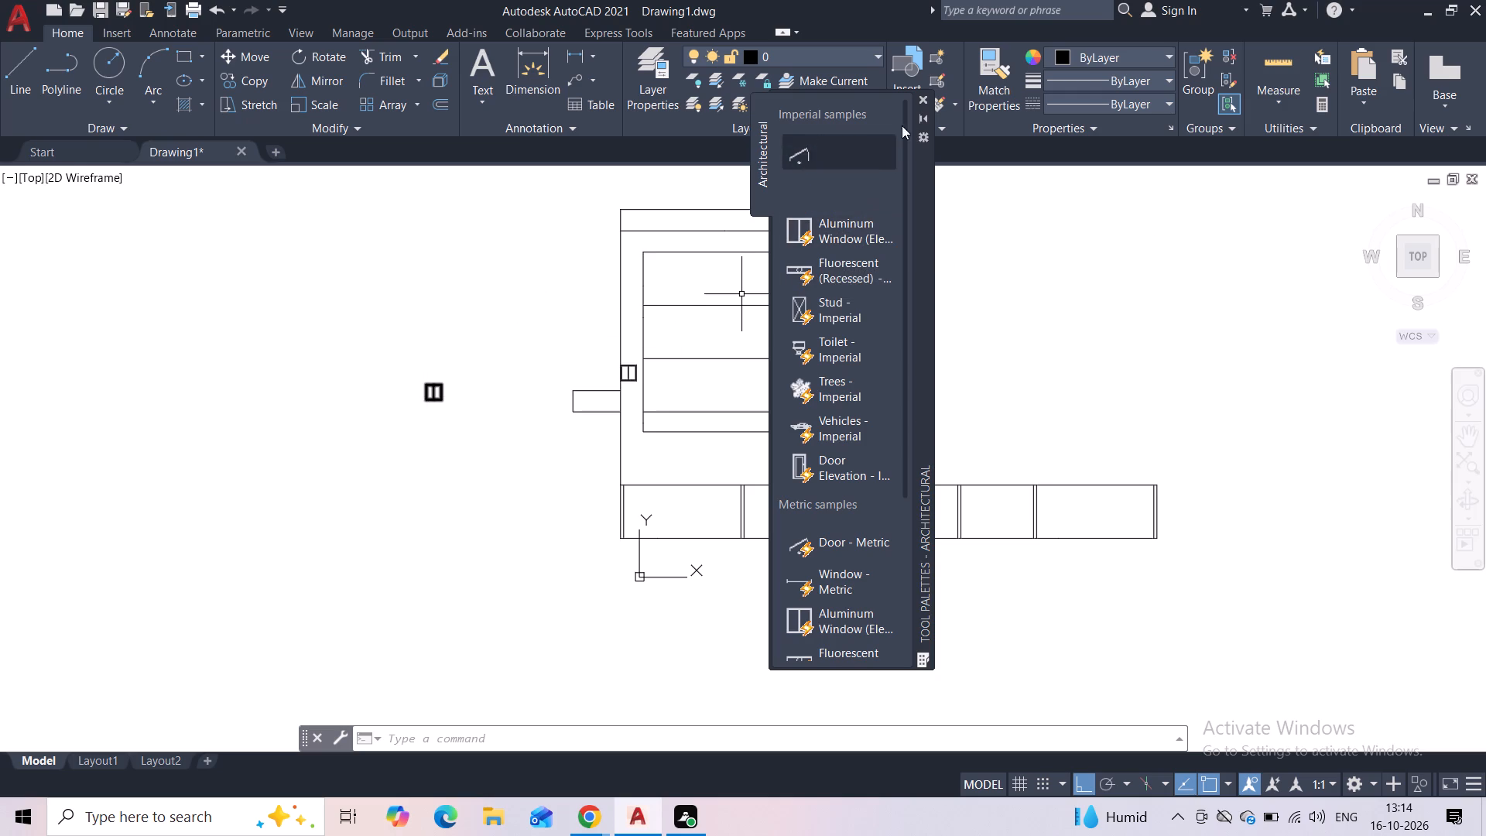
pyautogui.click(920, 94)
# Move the window on the frame's left strip to the space below the divided block, near its left end, with Ortho off.
pyautogui.scroll(2, 614, 399)
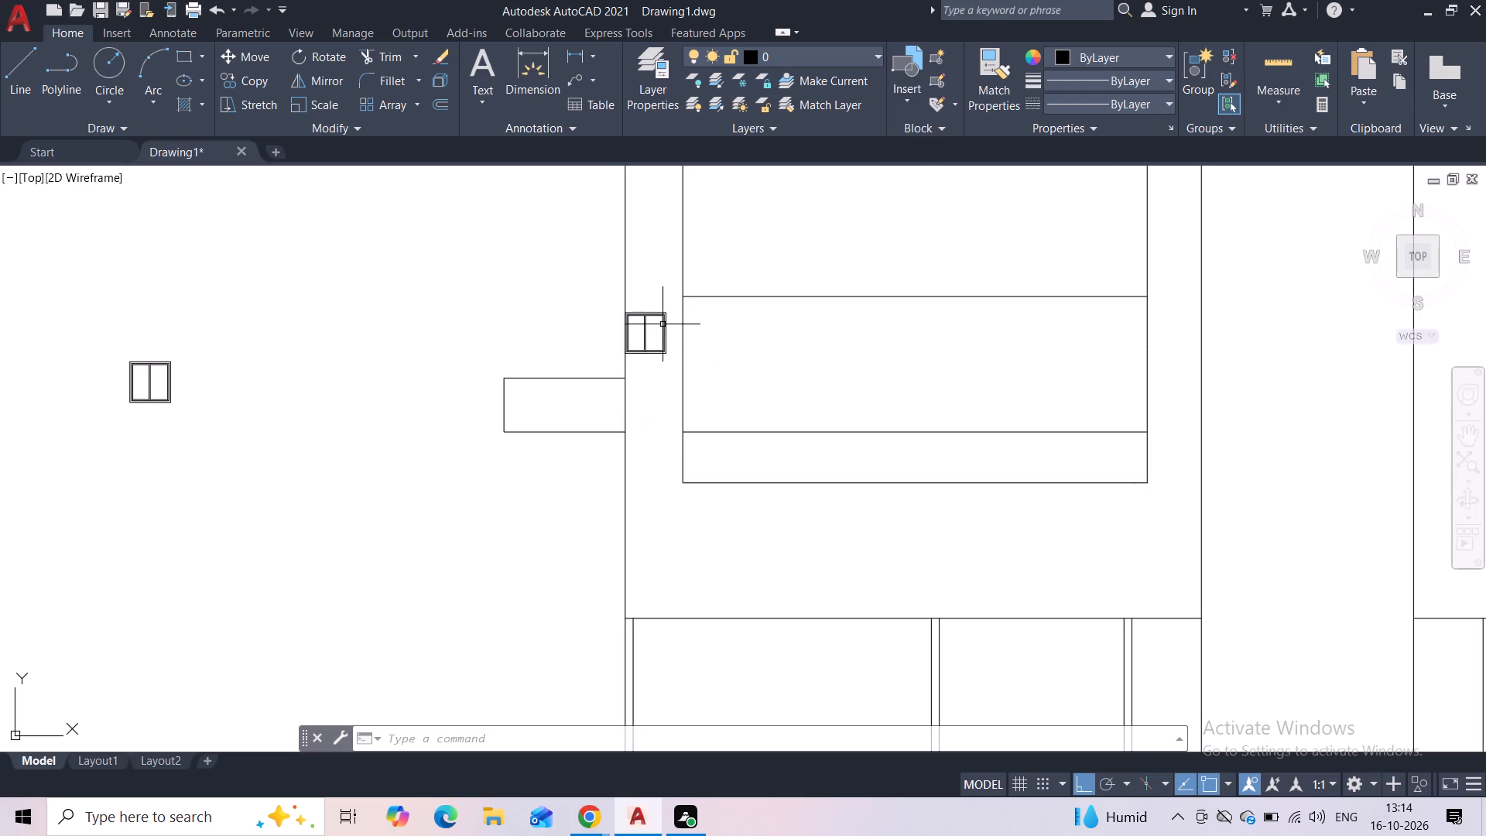
pyautogui.click(663, 324)
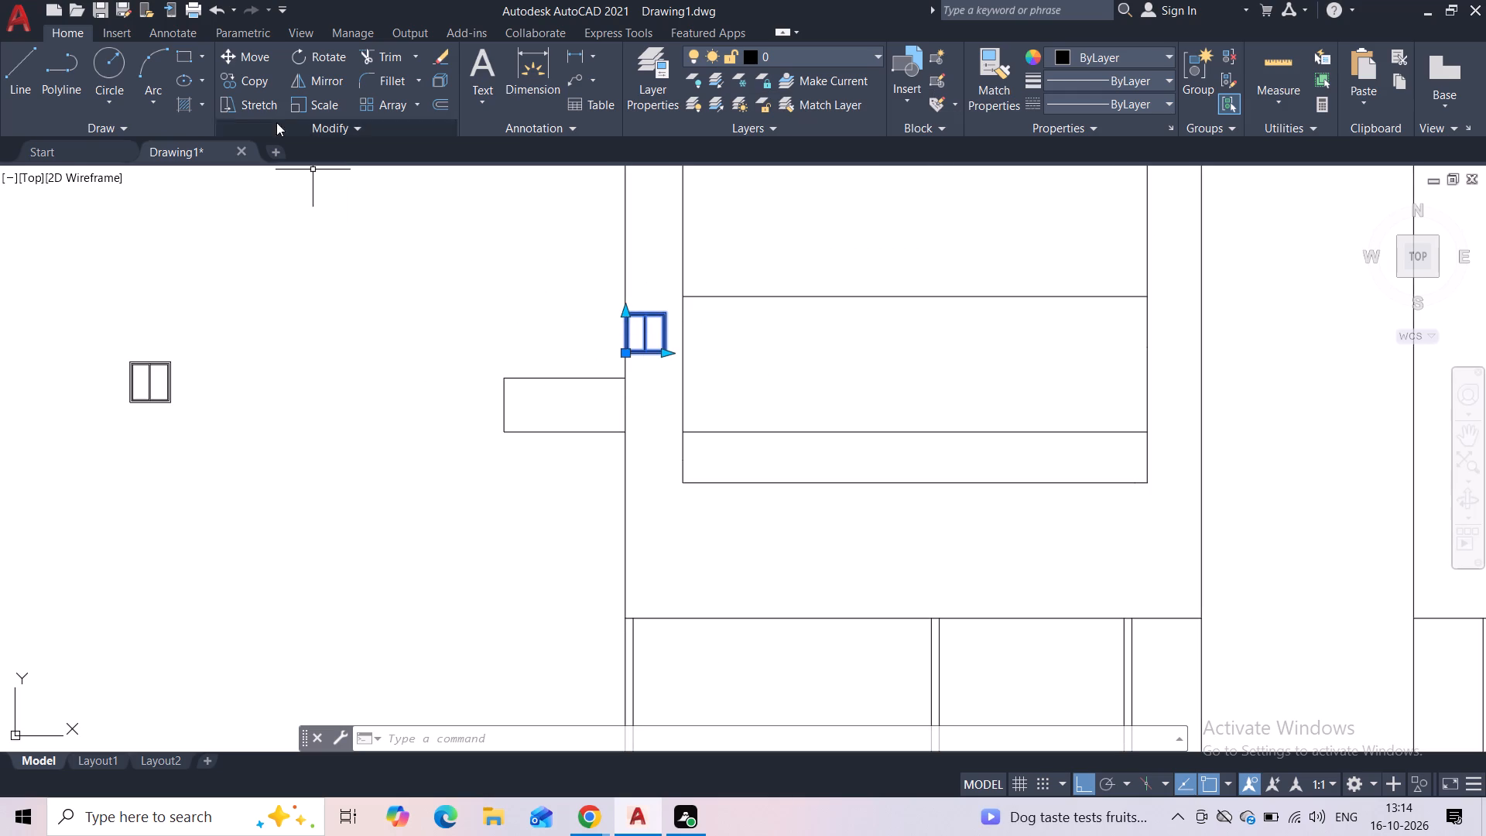
pyautogui.click(251, 66)
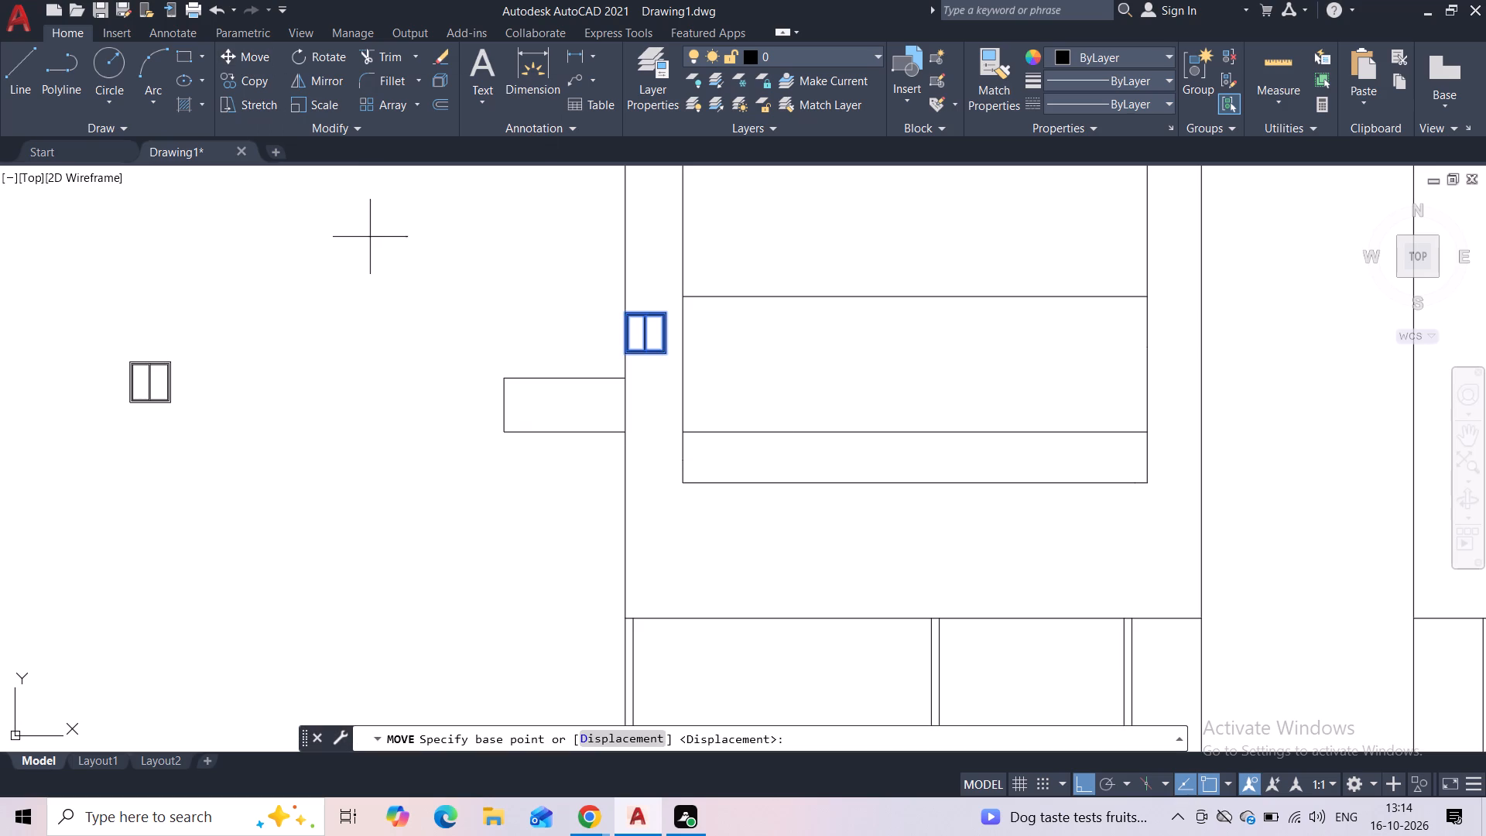
pyautogui.click(646, 318)
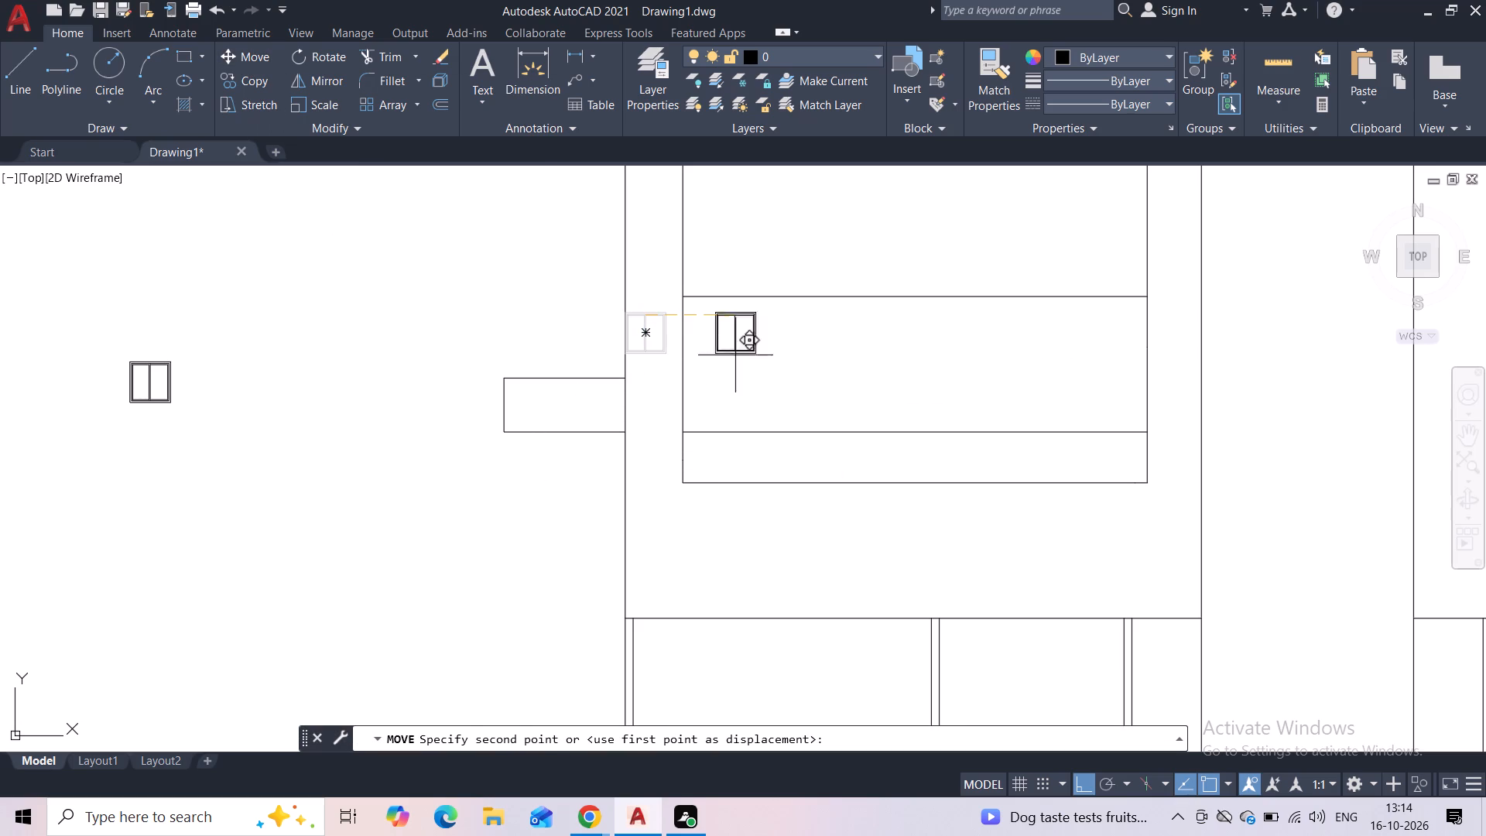
pyautogui.press('F8')
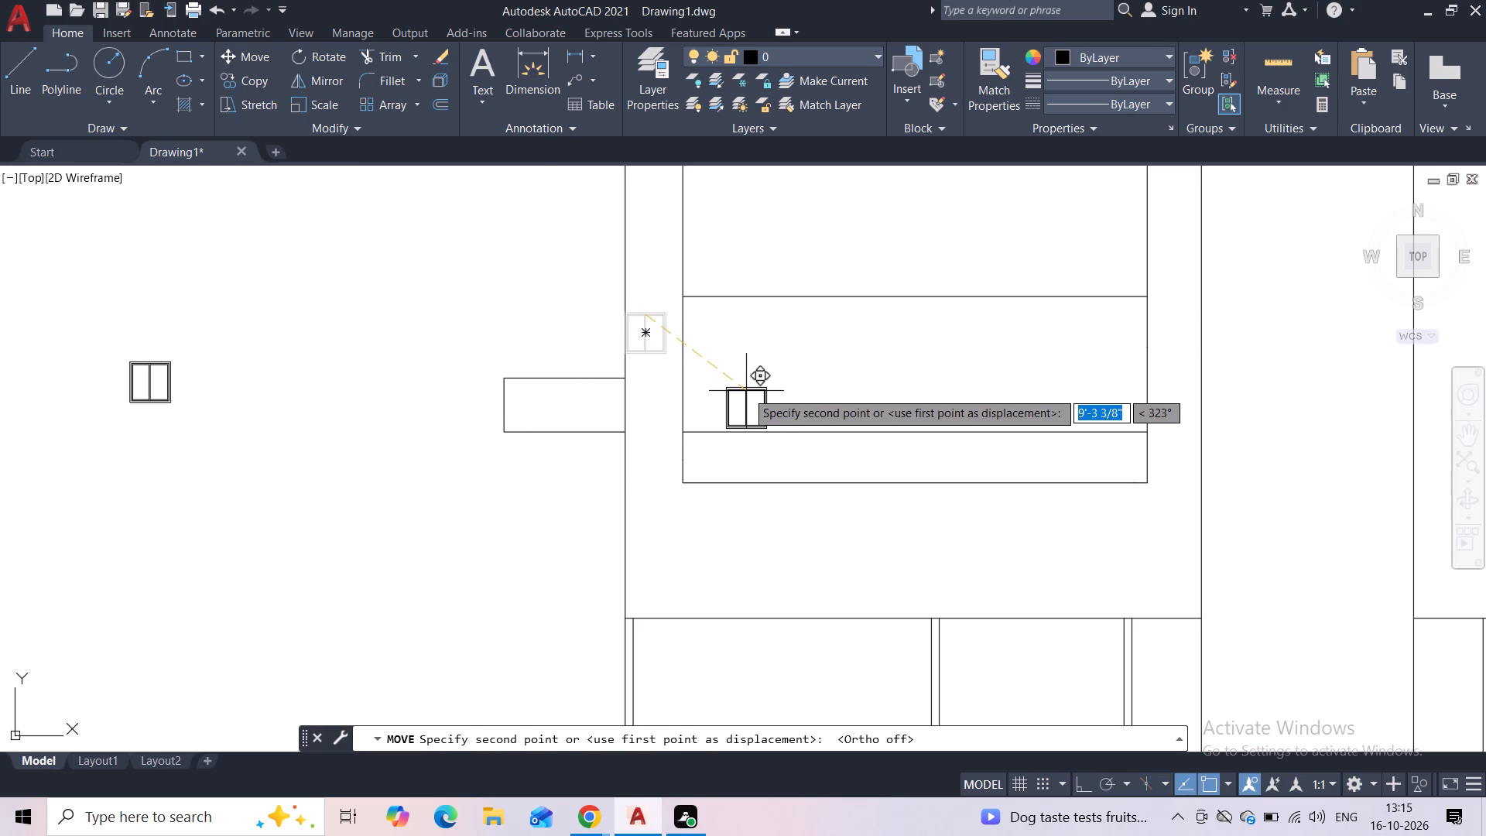
pyautogui.click(717, 528)
# Copy the window below the block up into the lowest 10' bay, near the block's left edge.
pyautogui.click(741, 536)
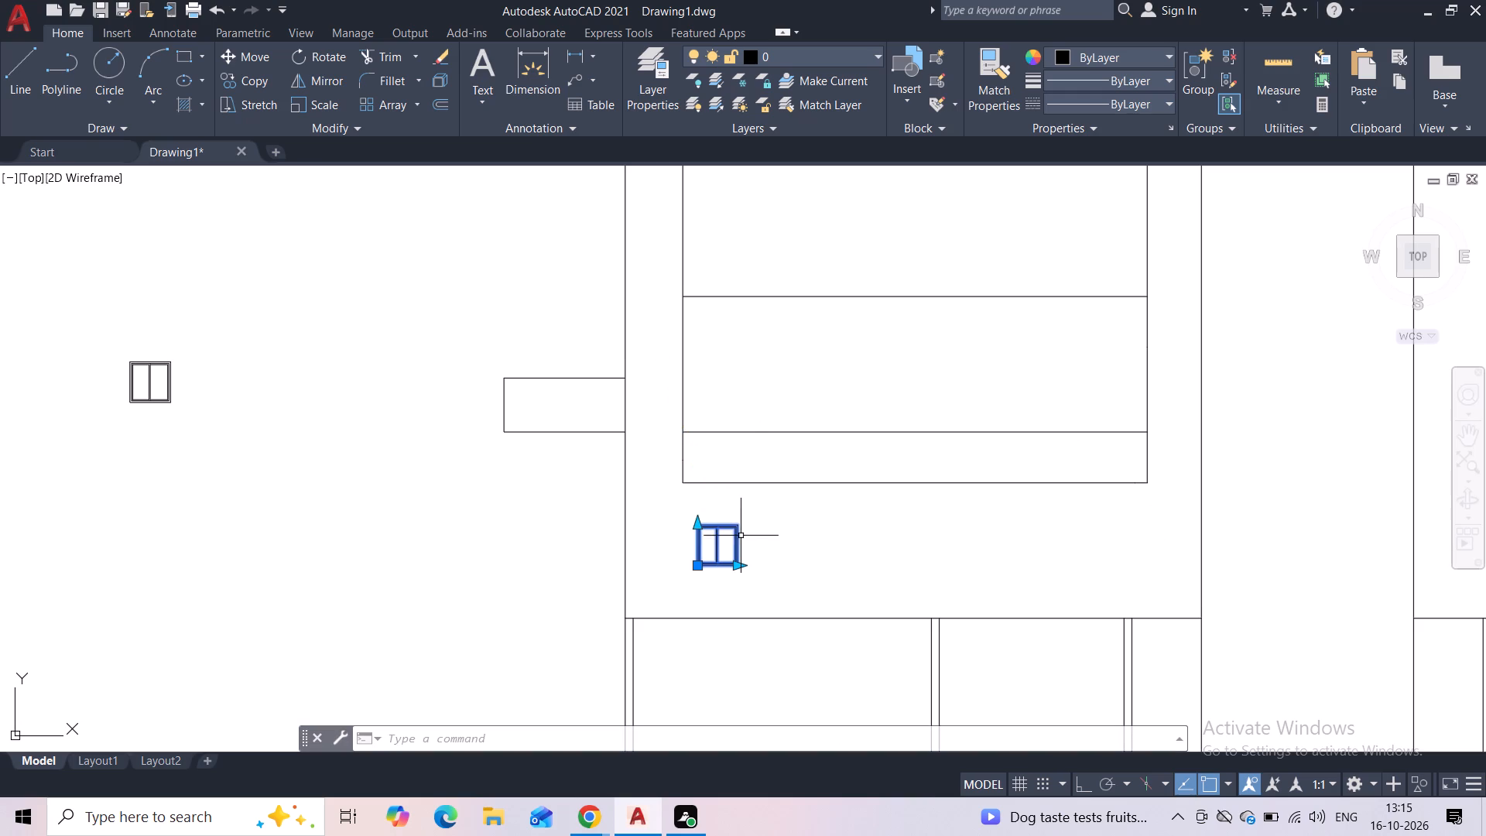
pyautogui.click(240, 87)
pyautogui.click(714, 548)
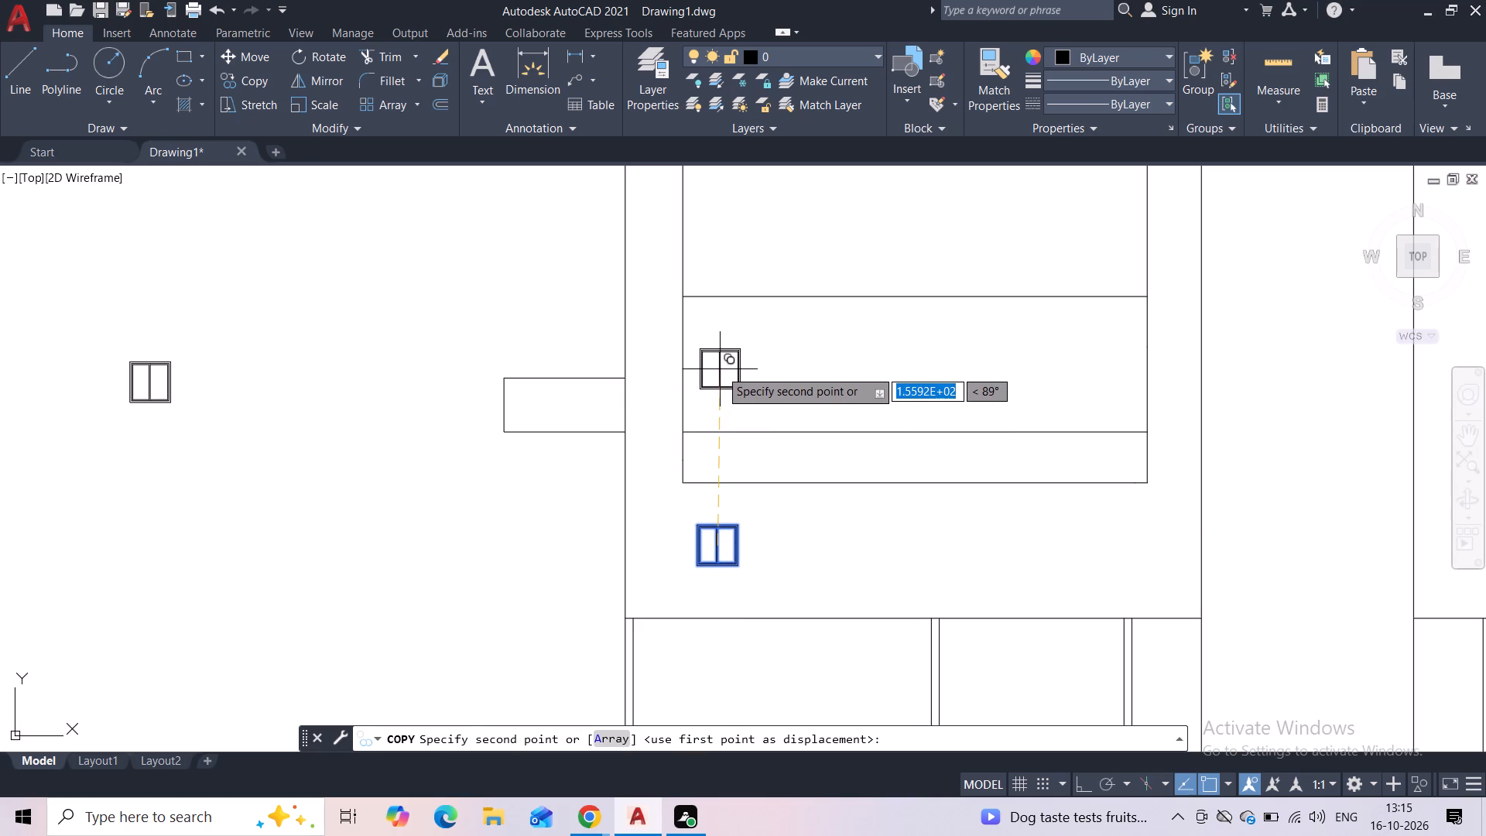
pyautogui.click(720, 369)
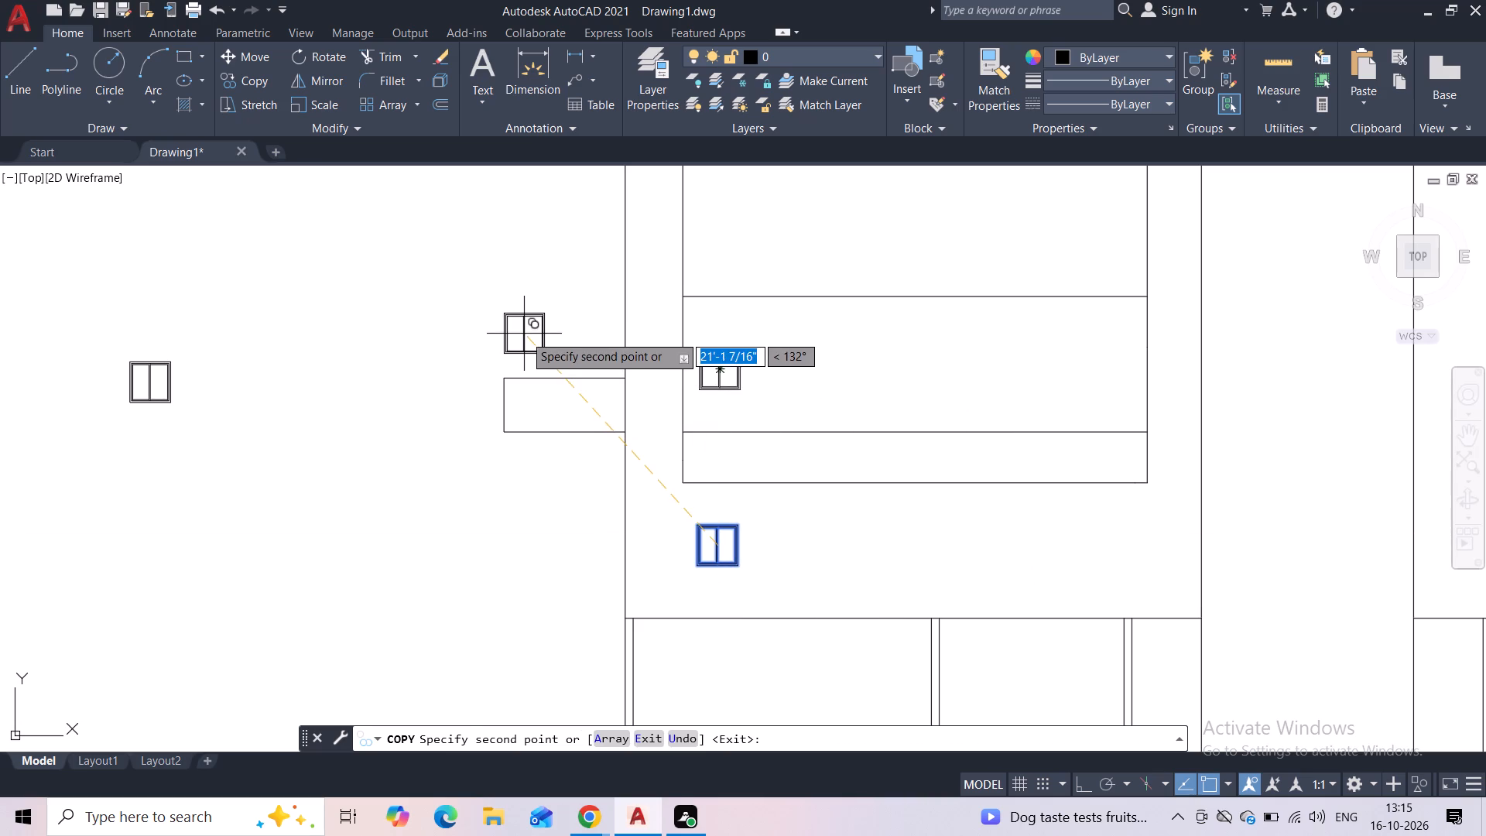
pyautogui.press('Escape')
# Stretch the window below the block to 4'-6" wide and 5' high.
pyautogui.scroll(-1, 523, 341)
pyautogui.scroll(1, 679, 517)
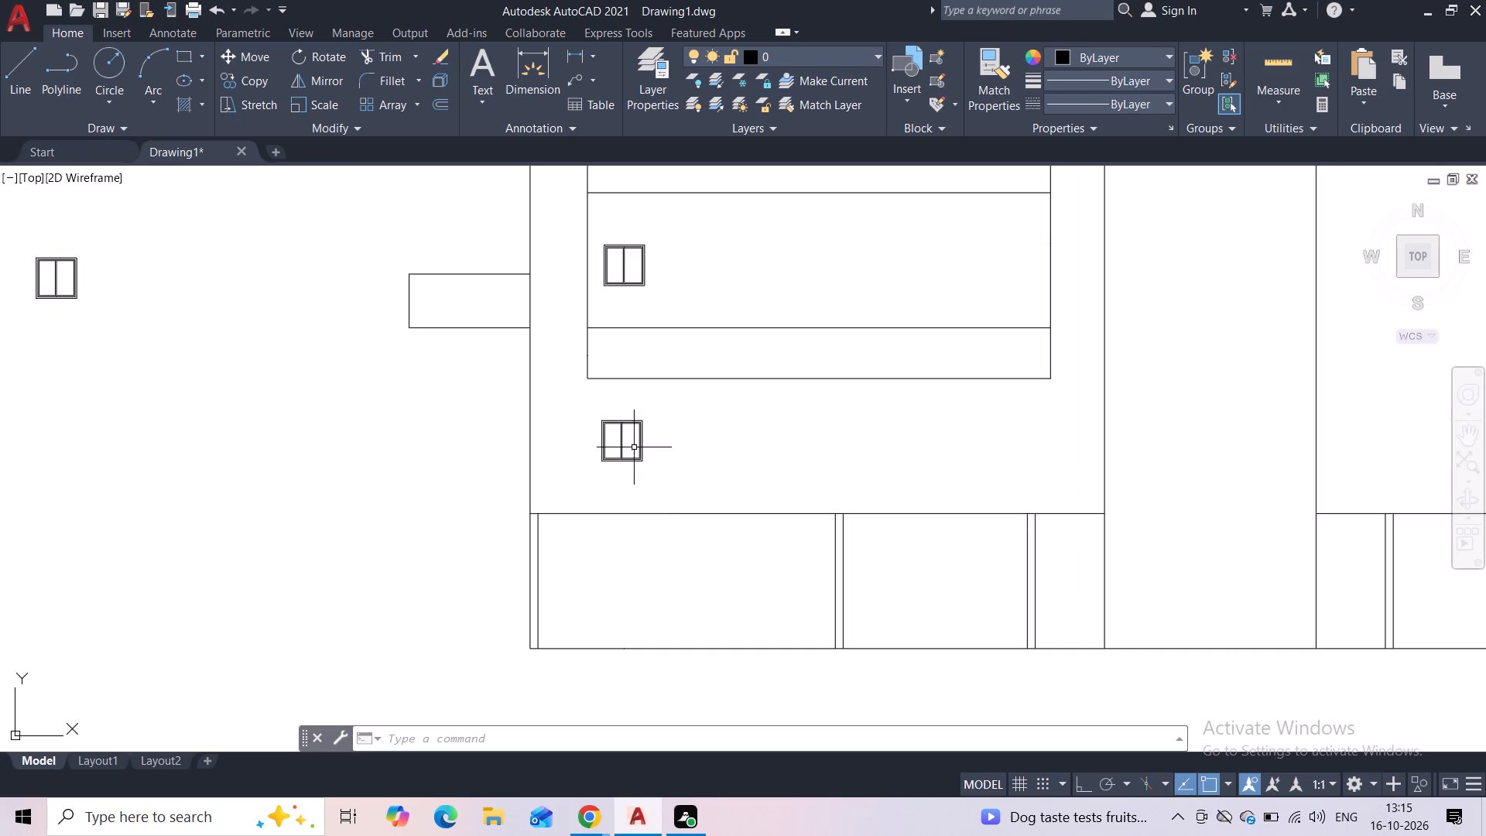
pyautogui.click(642, 430)
pyautogui.click(645, 458)
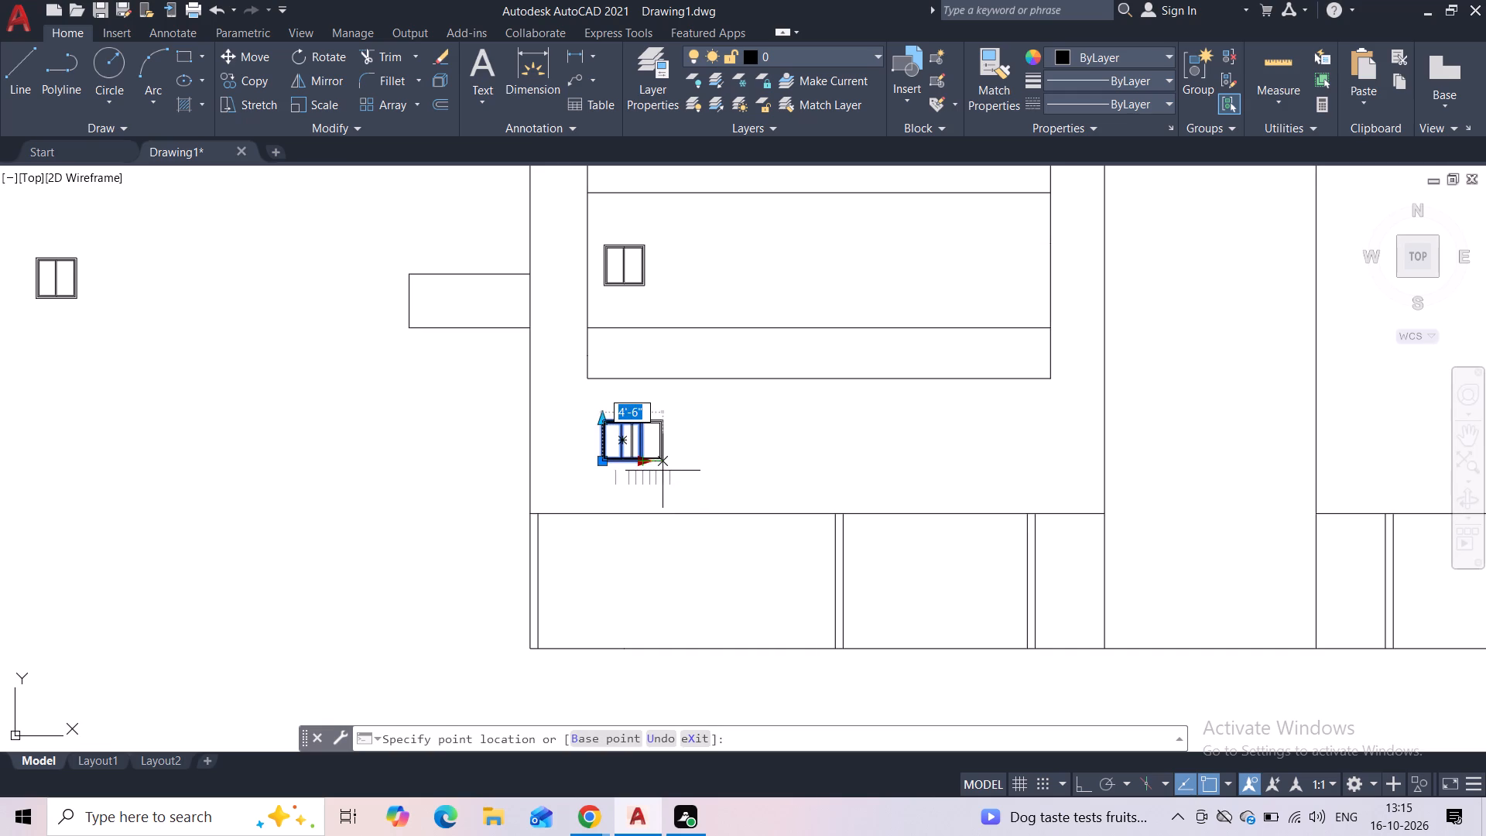
pyautogui.click(659, 472)
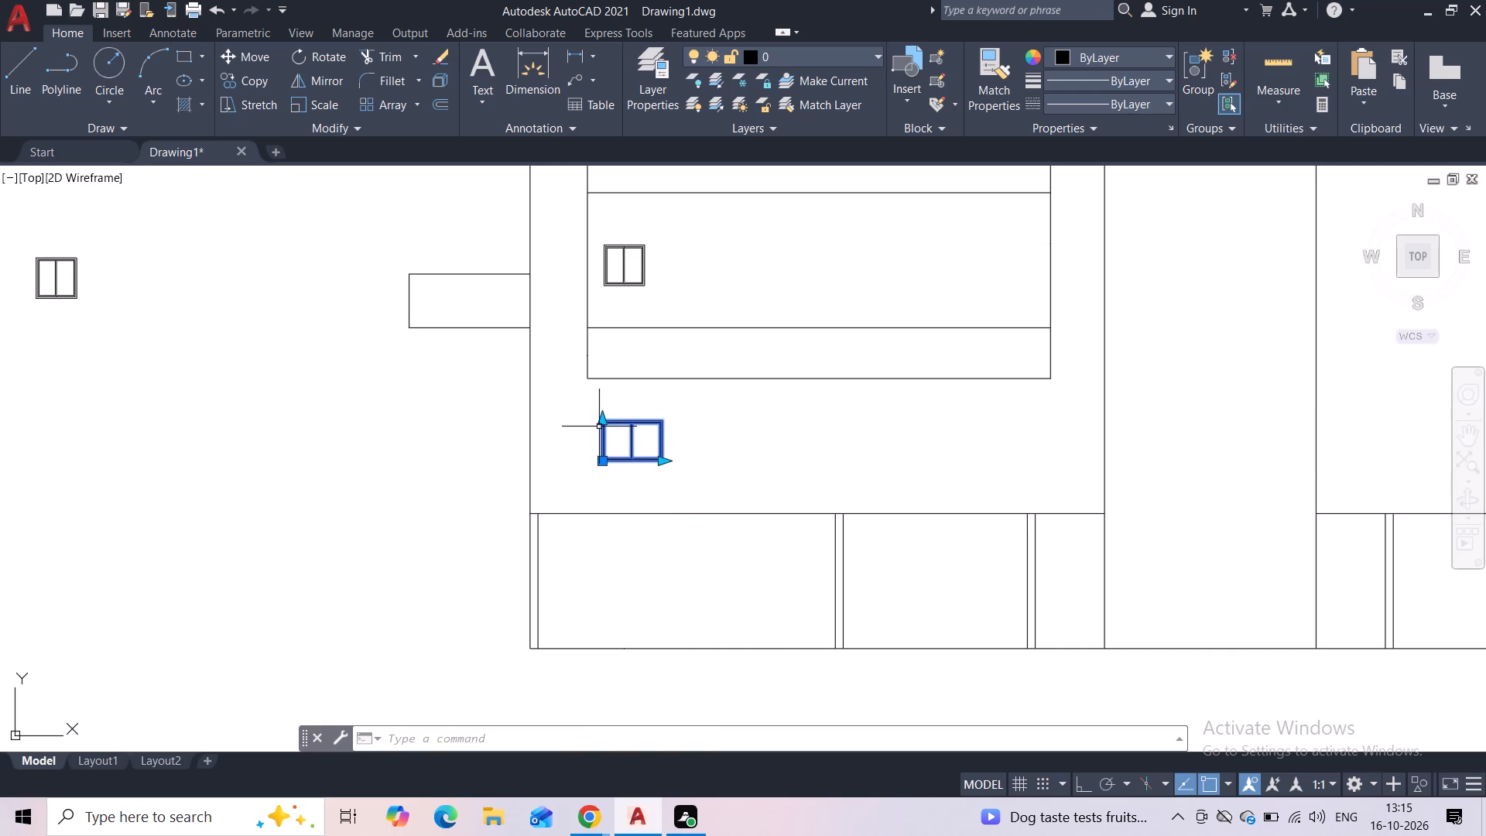
pyautogui.click(600, 423)
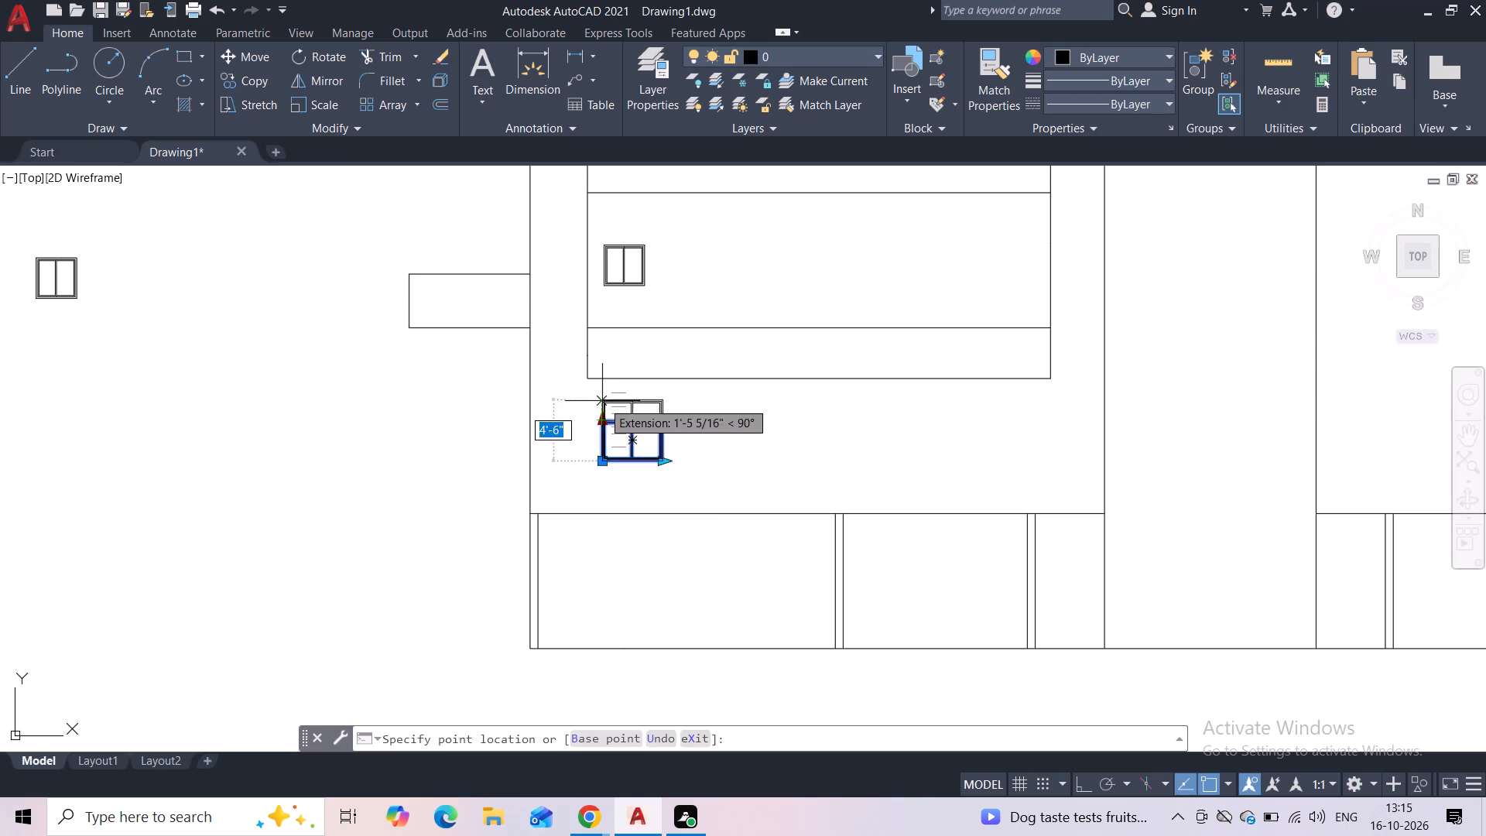
pyautogui.click(602, 401)
pyautogui.click(704, 447)
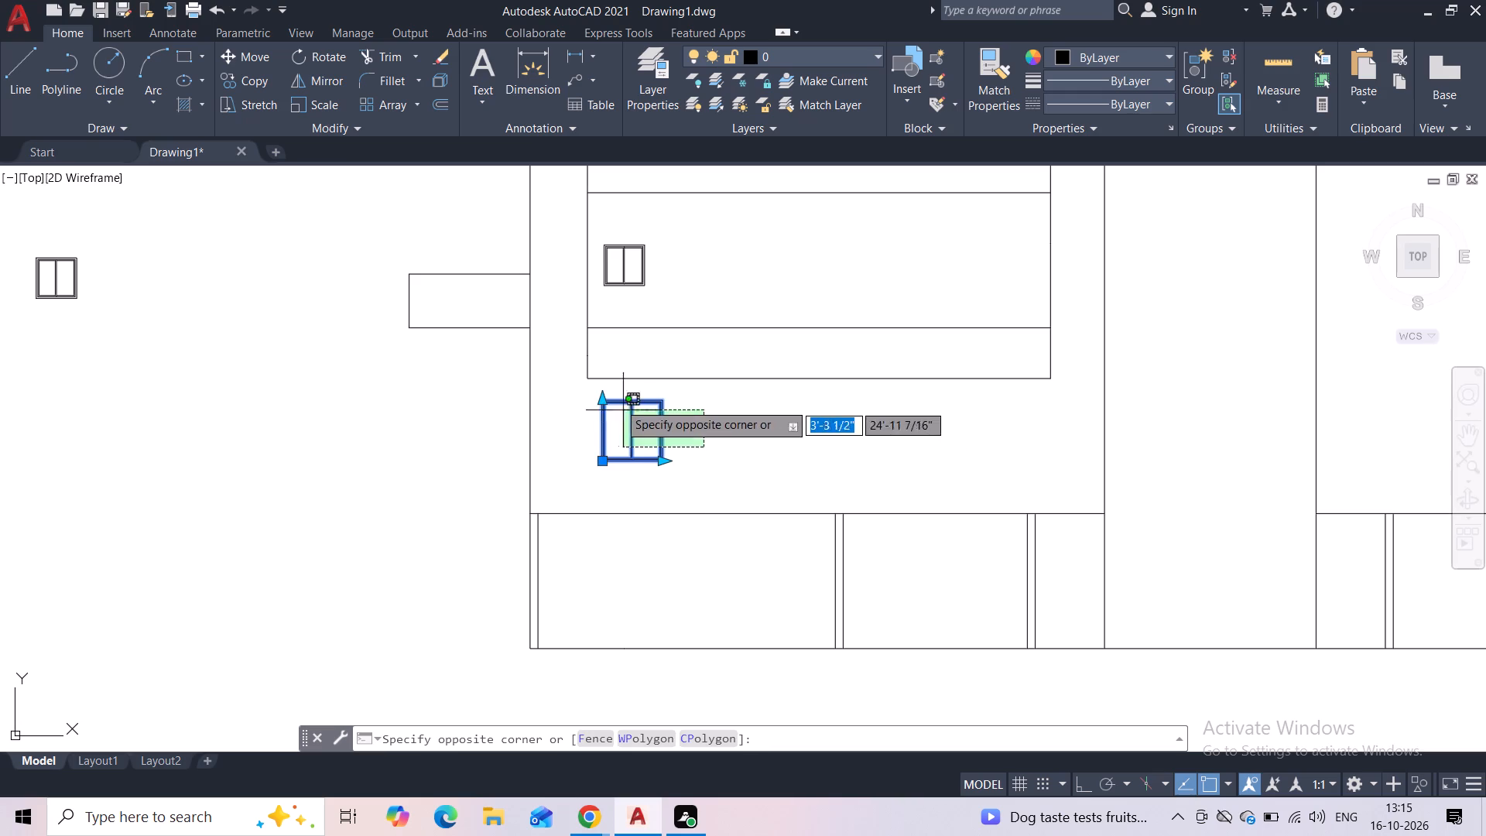
pyautogui.press('Escape')
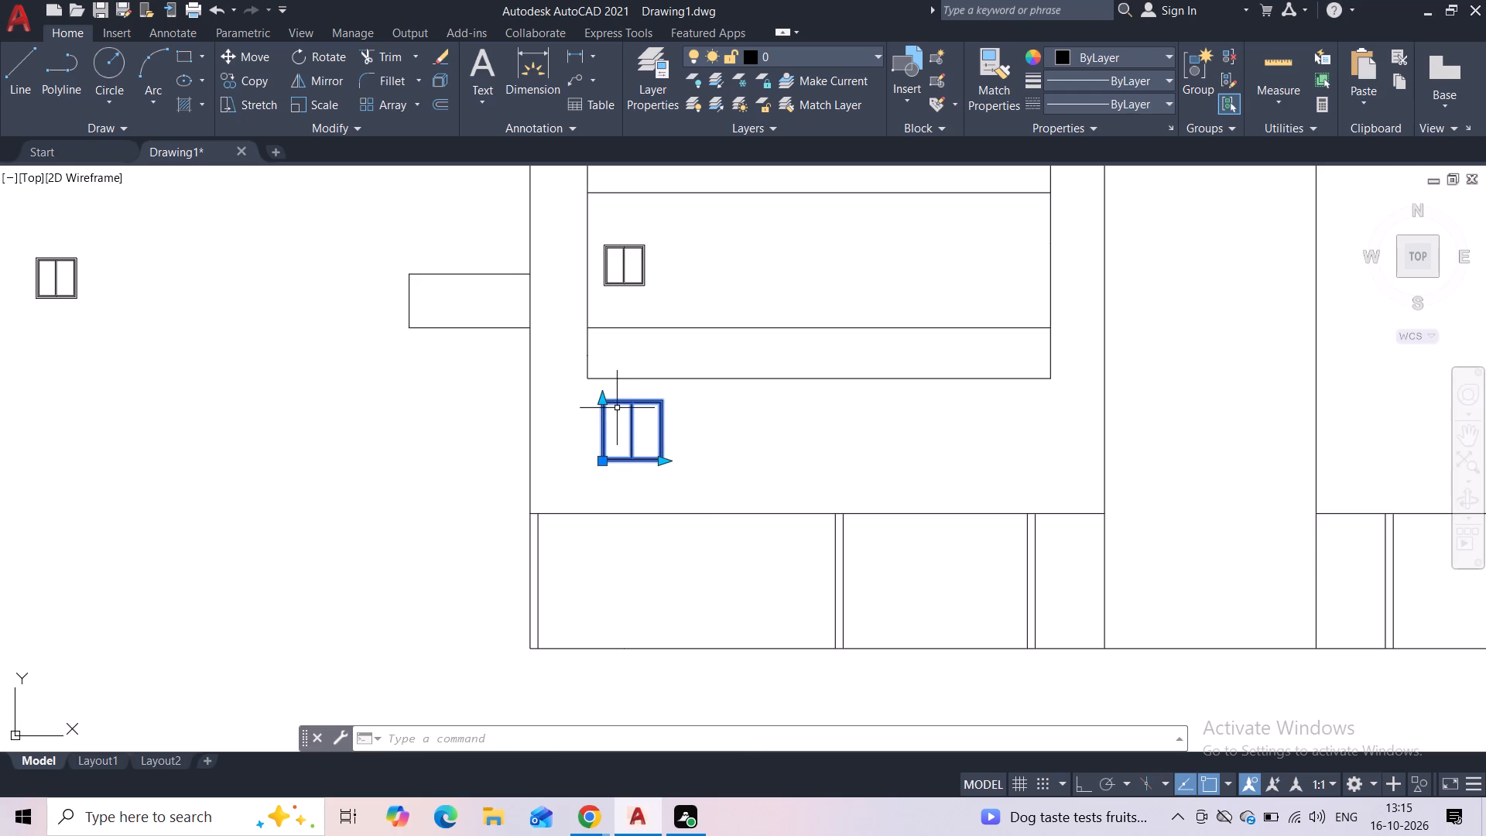
pyautogui.click(601, 400)
pyautogui.click(603, 391)
pyautogui.click(606, 403)
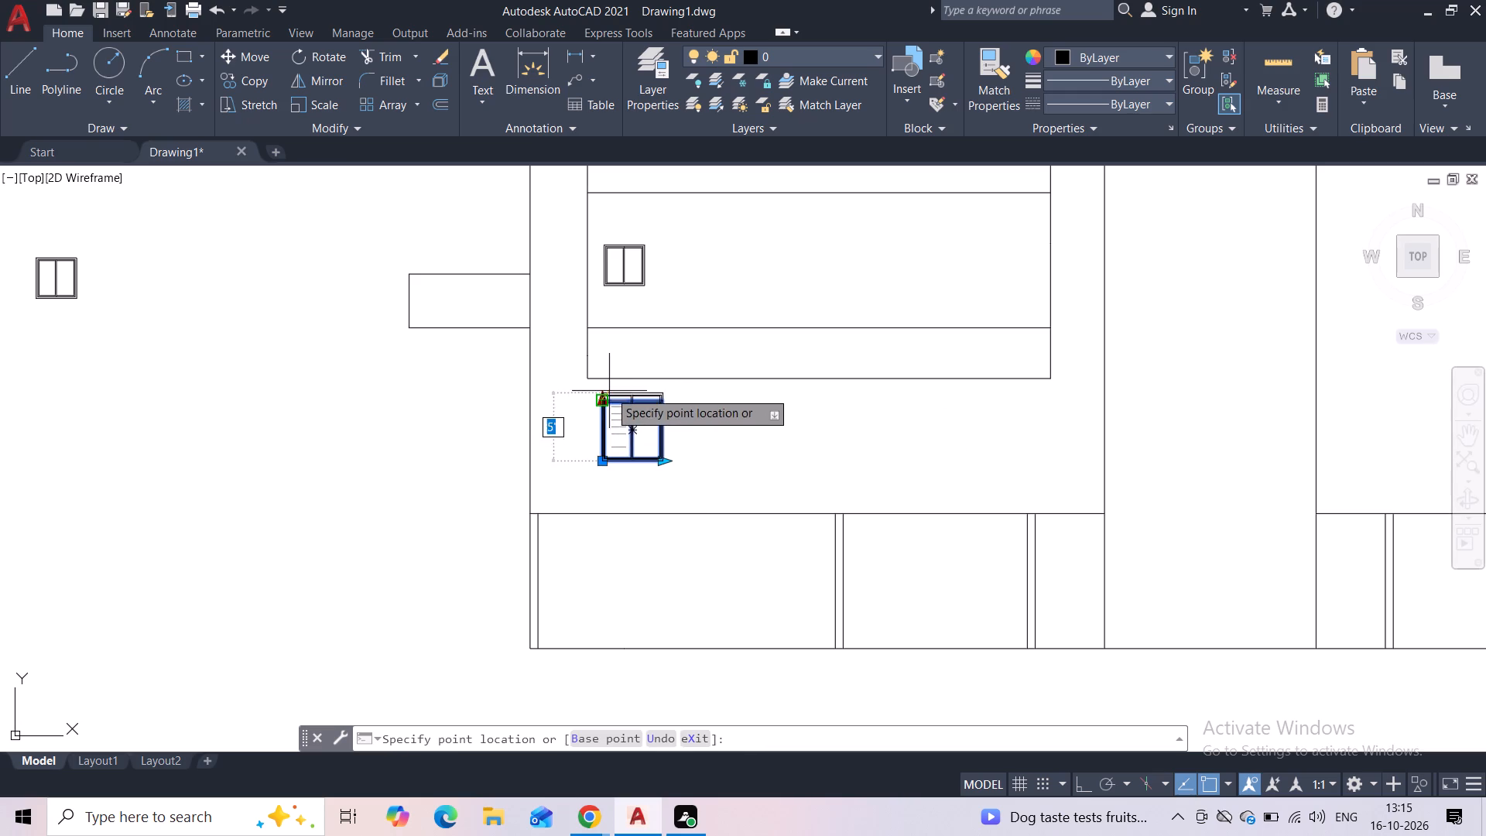
pyautogui.click(610, 390)
pyautogui.press('Escape')
# Move the enlarged window slightly down, closer to the lower wing's top line.
pyautogui.click(680, 417)
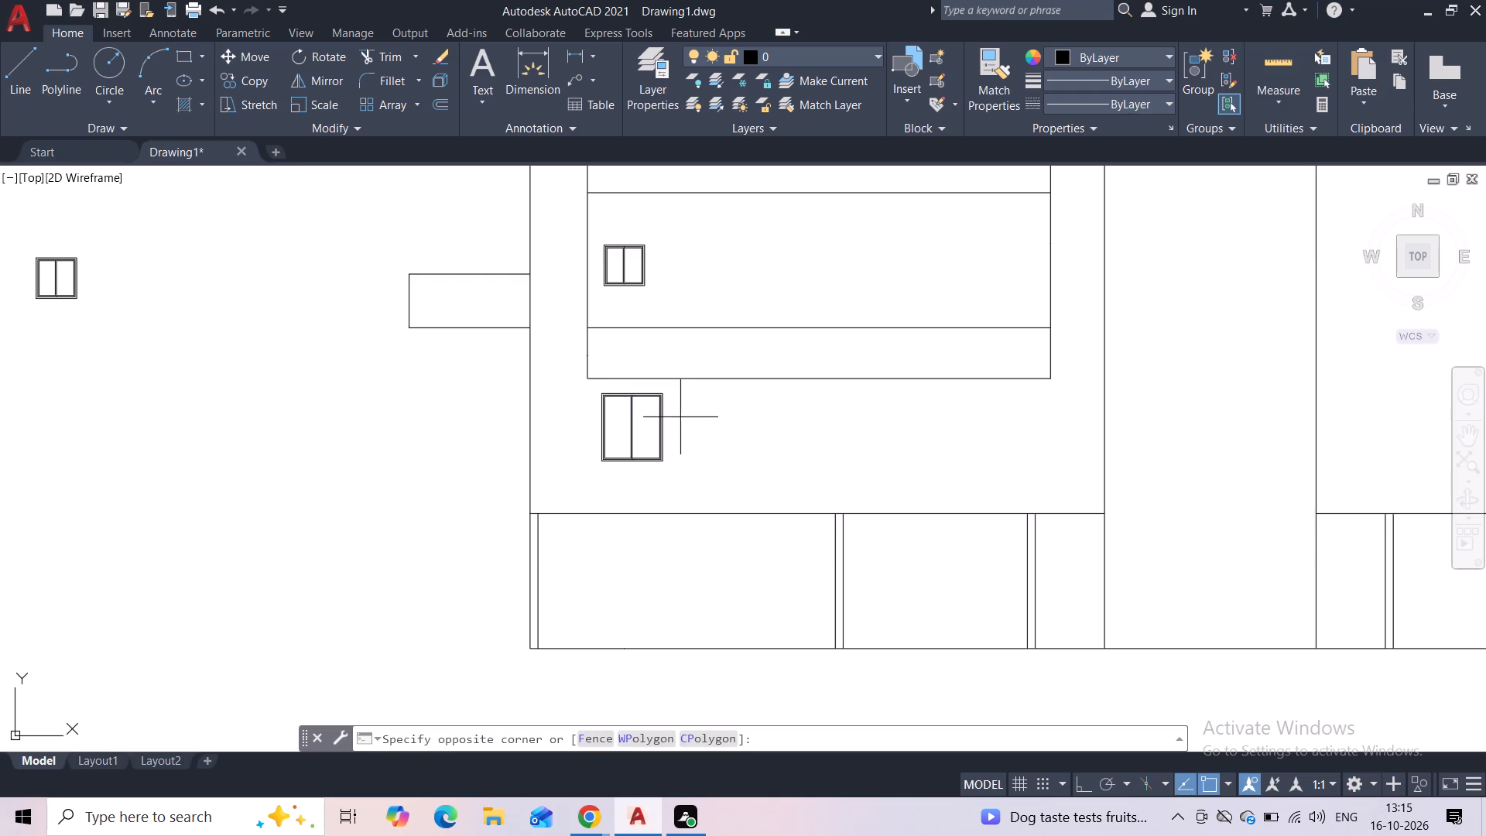
pyautogui.click(613, 446)
pyautogui.click(259, 62)
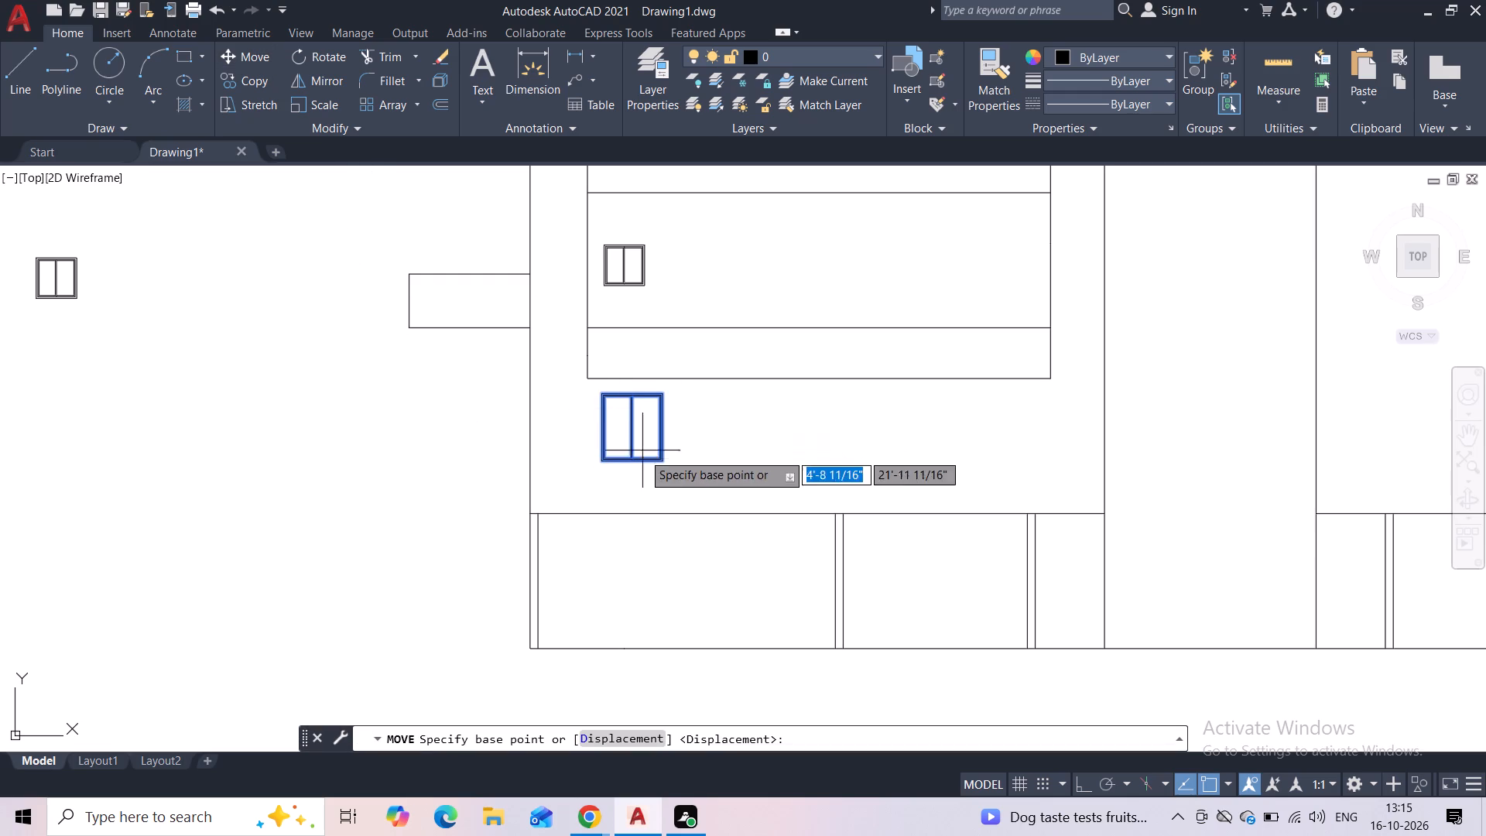
pyautogui.click(636, 461)
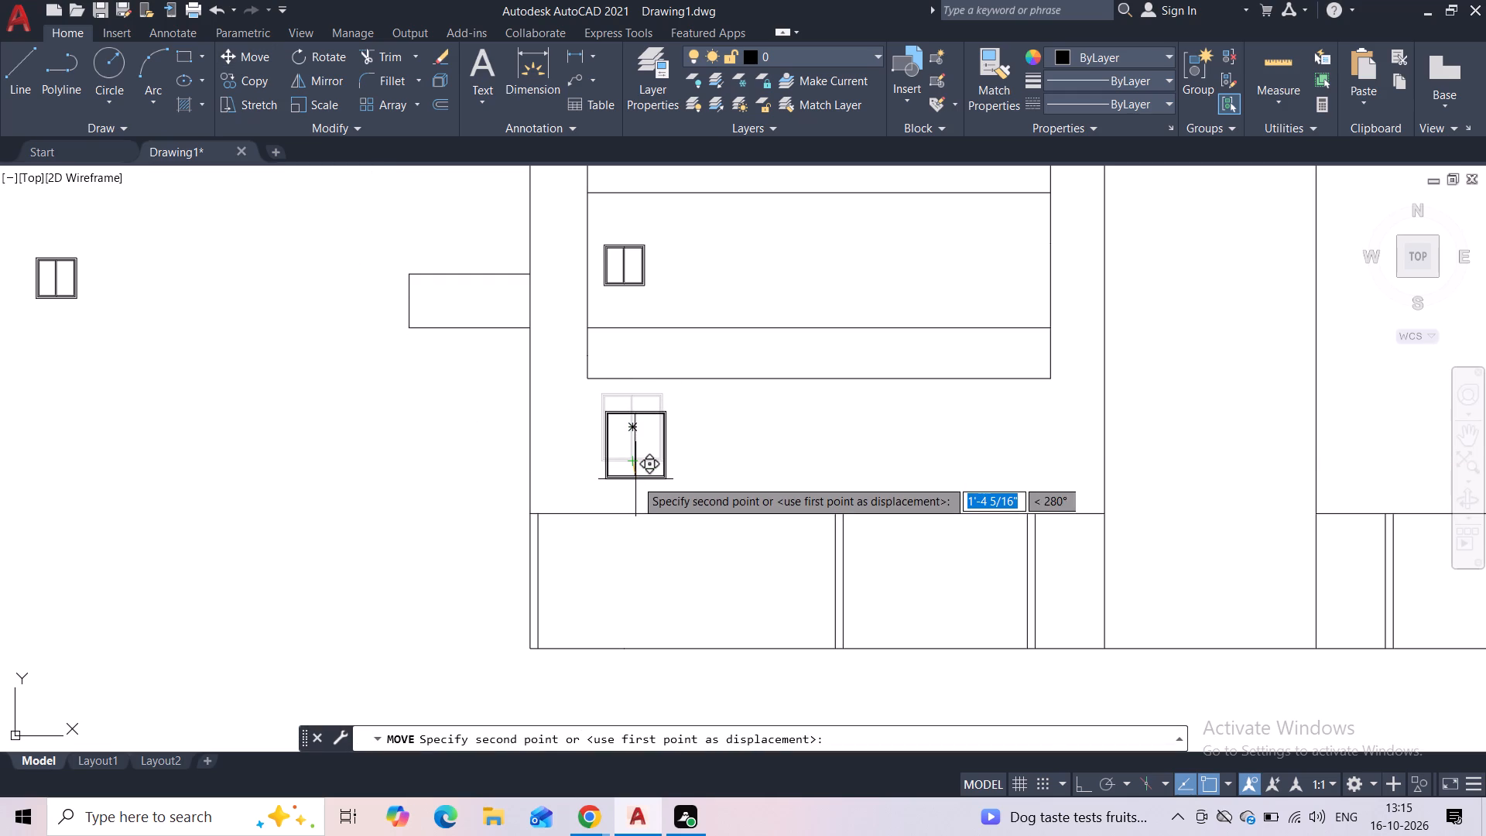
pyautogui.click(636, 482)
pyautogui.scroll(-1, 724, 444)
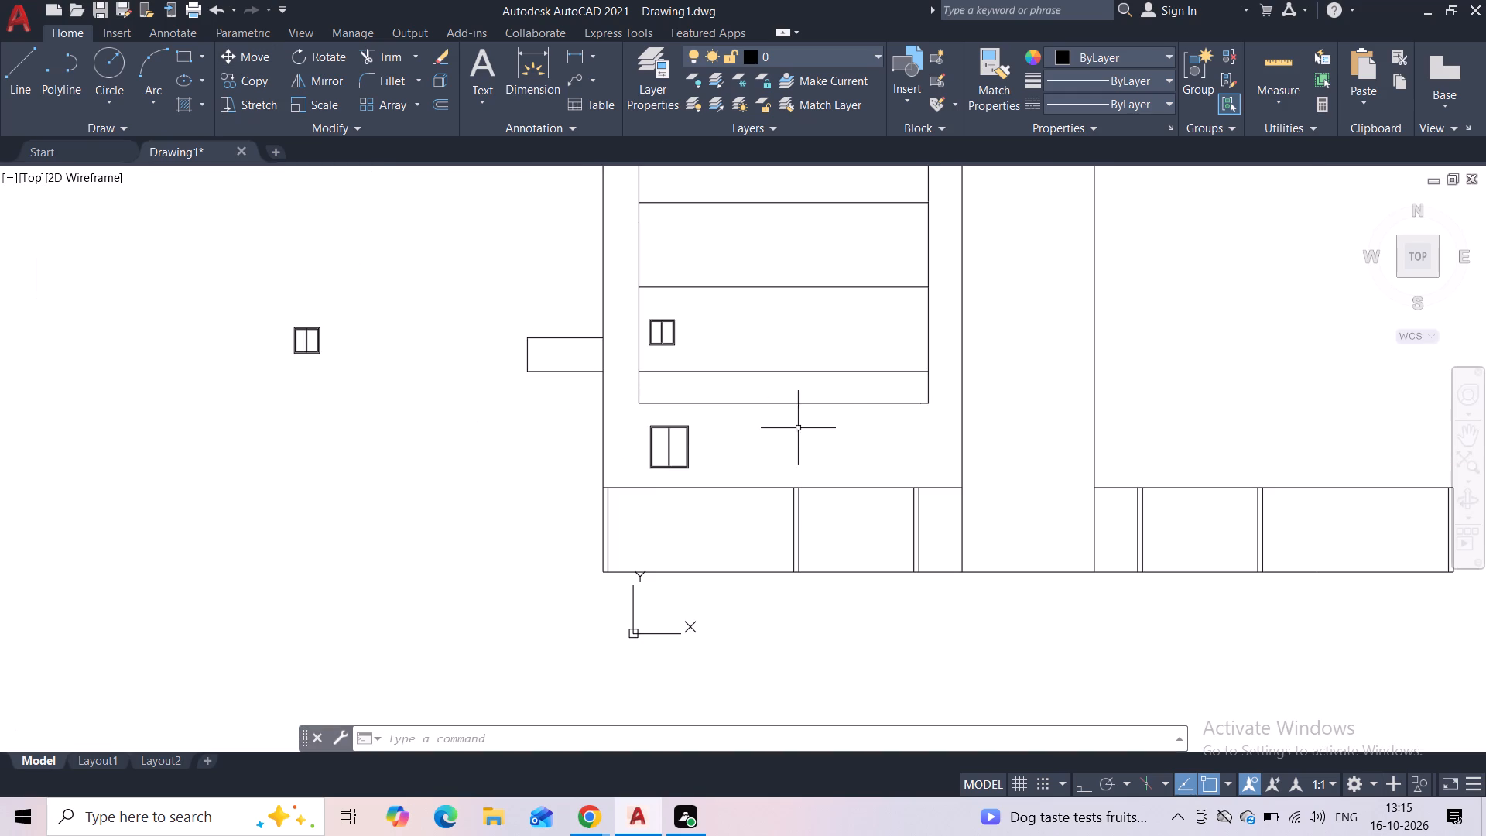
# Move the small window out of the lowest 10' bay into the empty space outside the building, below the side projection.
pyautogui.click(675, 310)
pyautogui.click(646, 365)
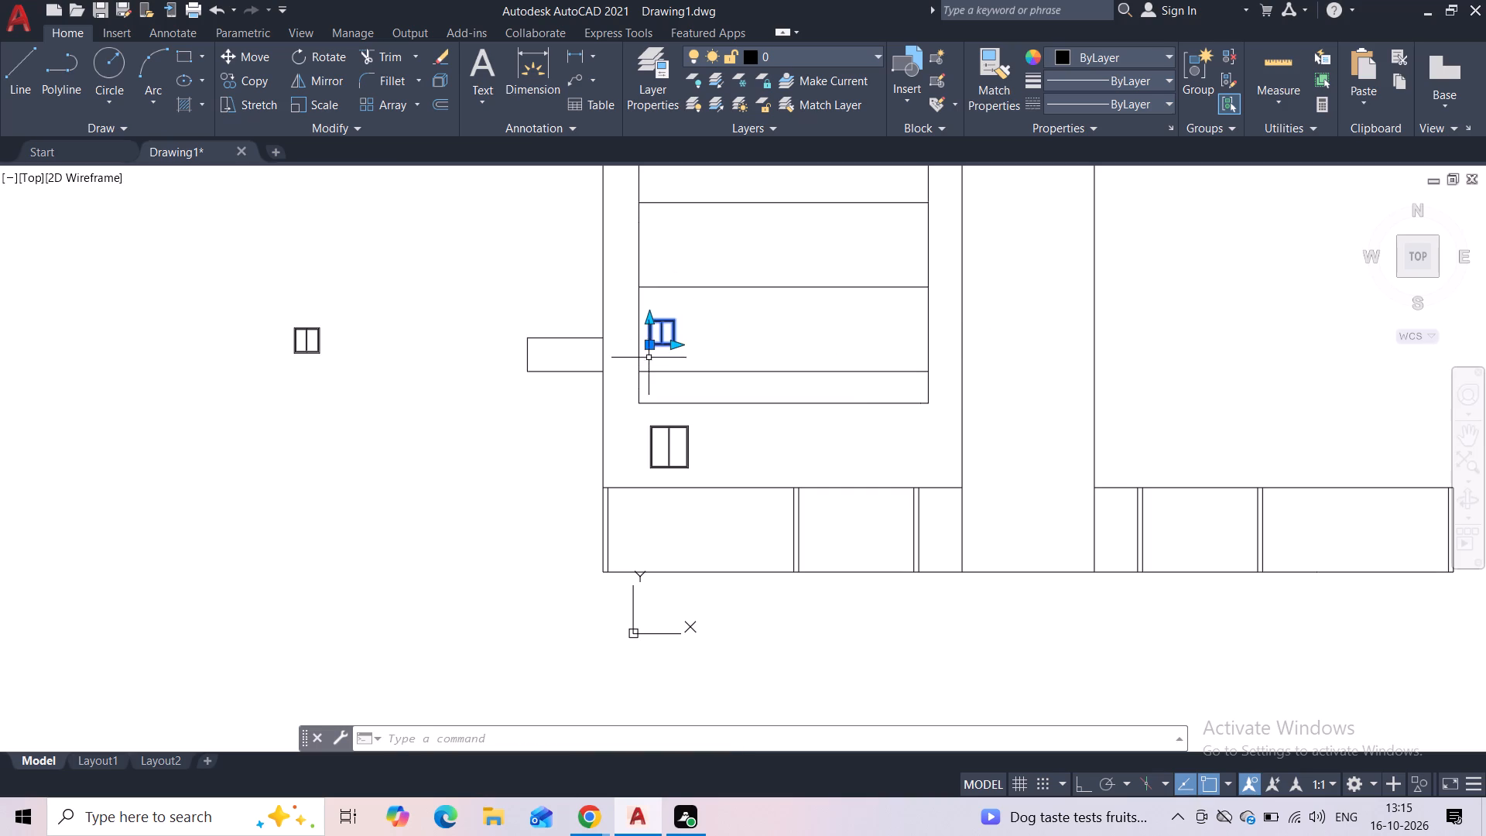
pyautogui.click(266, 62)
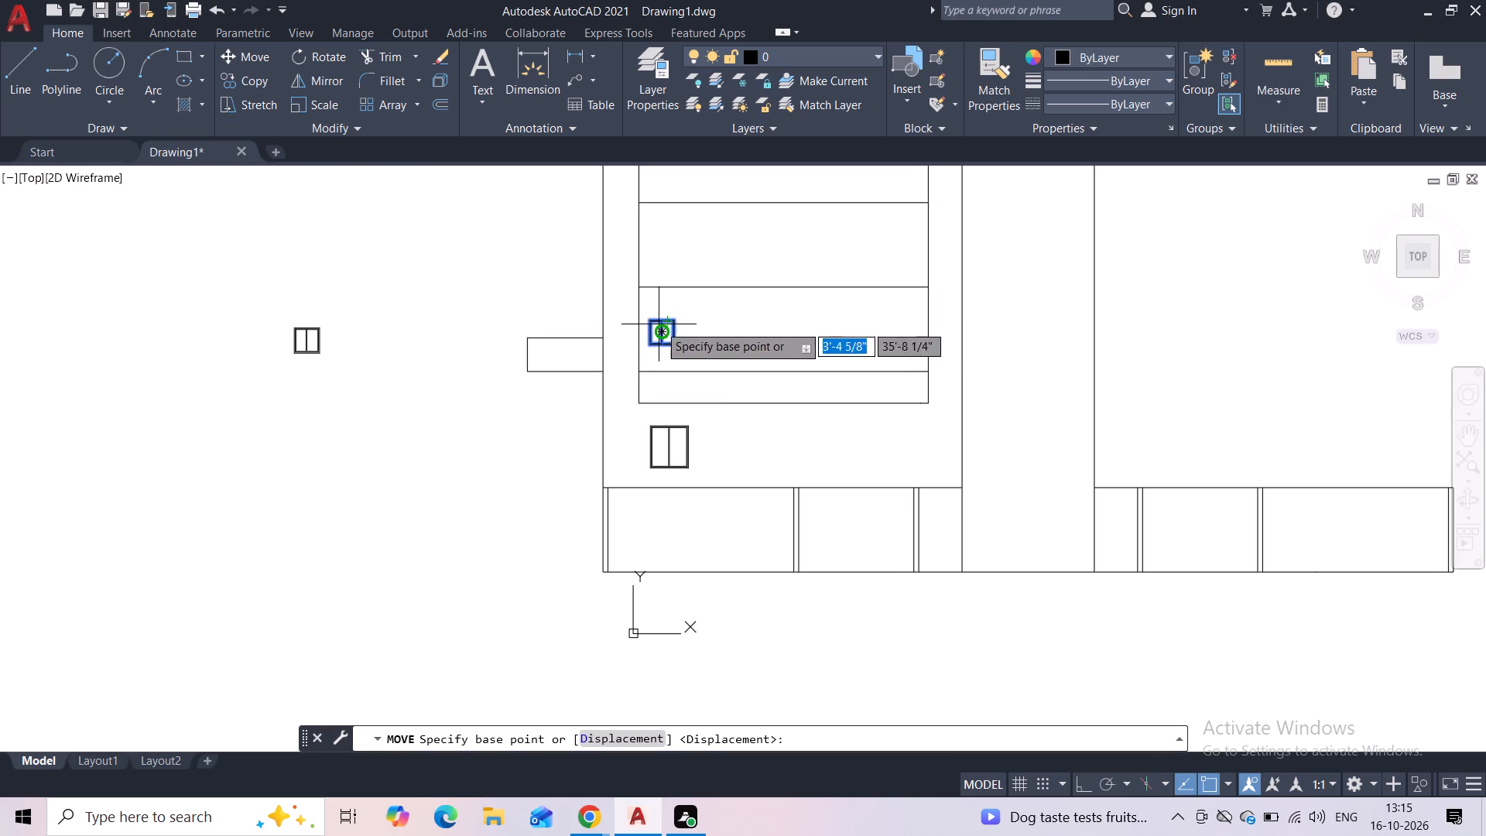
pyautogui.click(659, 324)
pyautogui.click(433, 418)
pyautogui.press('Escape')
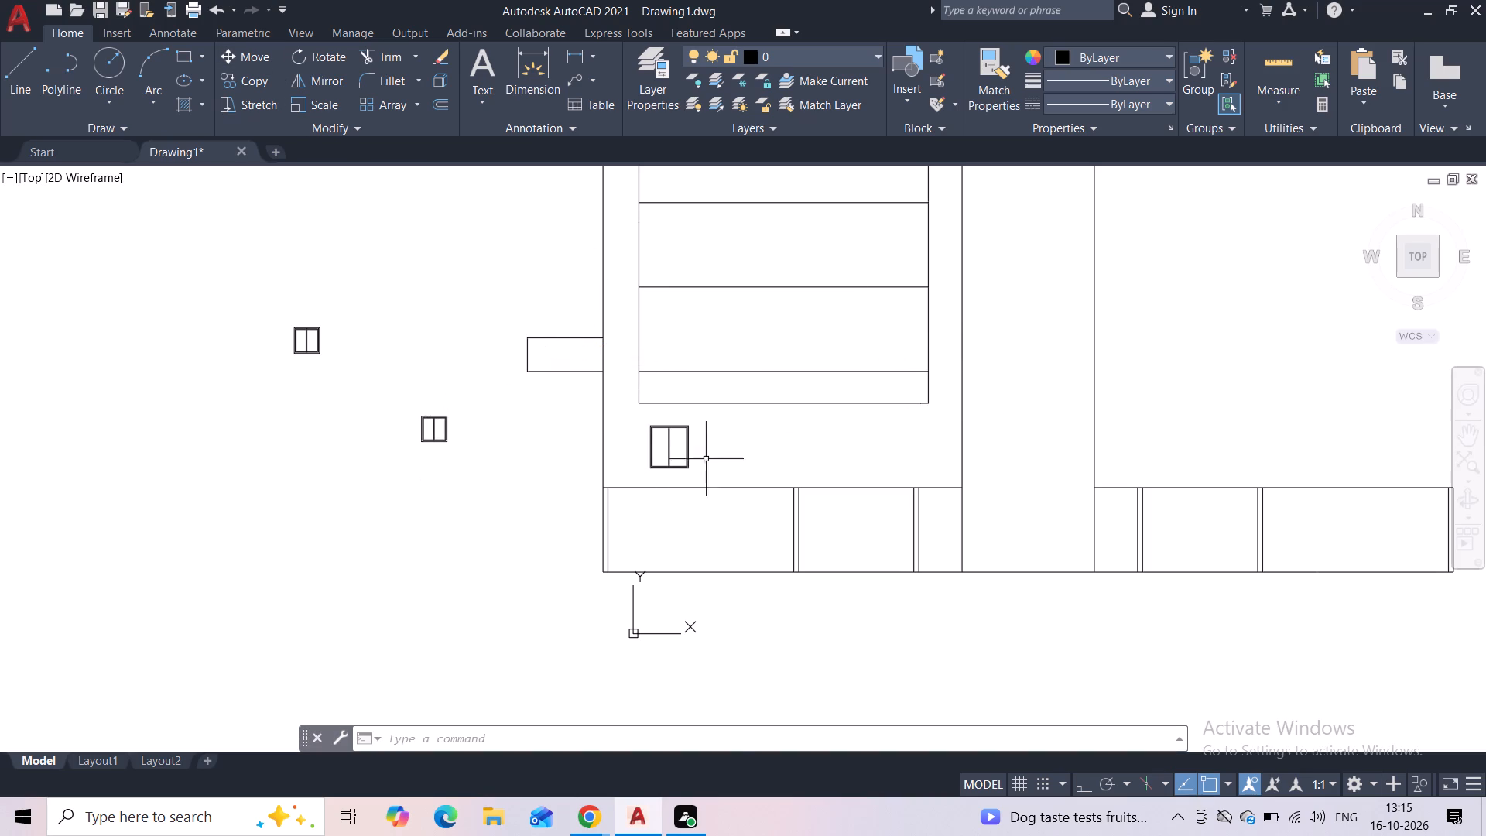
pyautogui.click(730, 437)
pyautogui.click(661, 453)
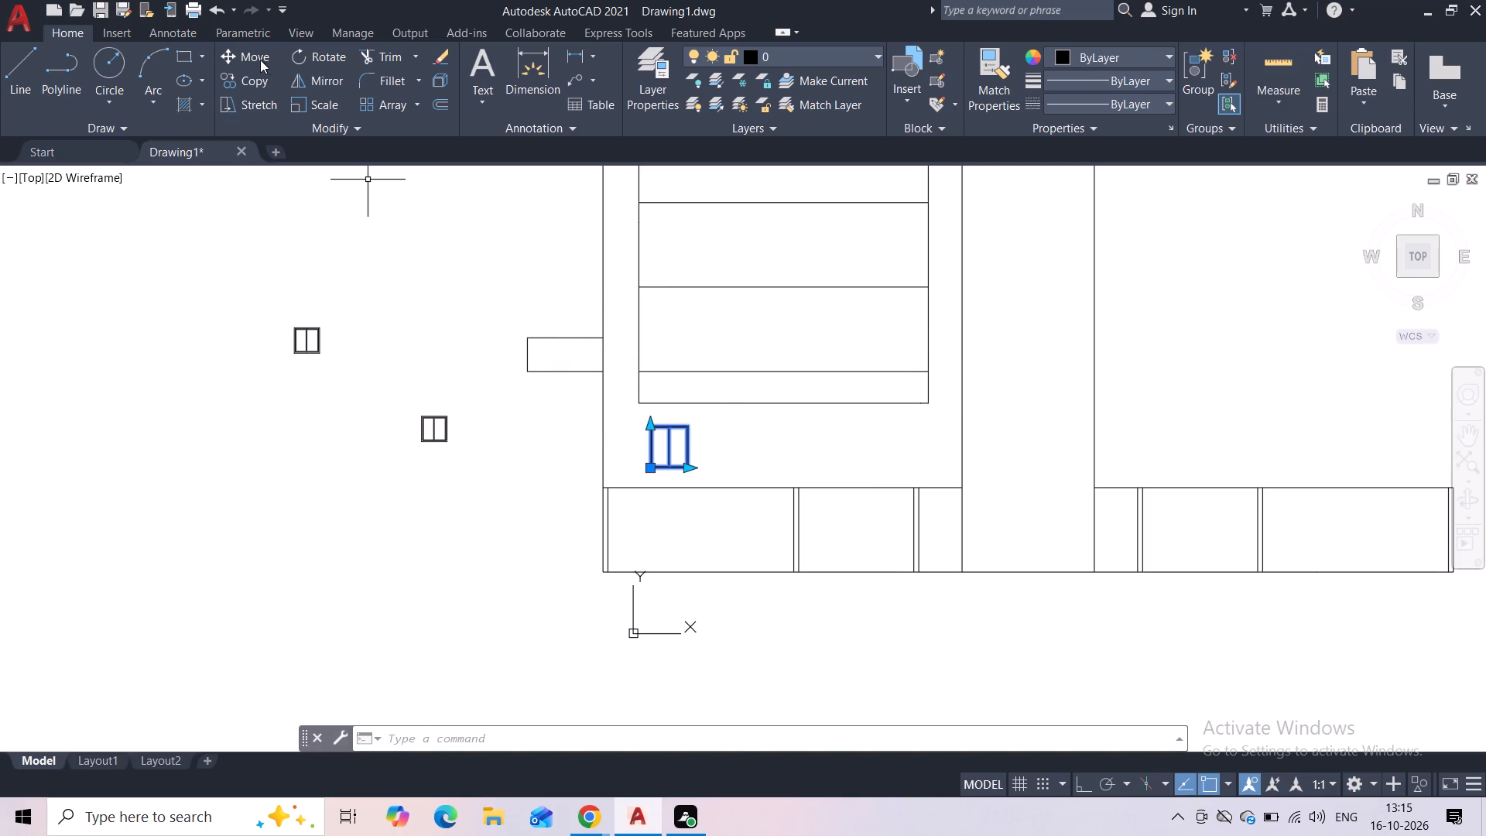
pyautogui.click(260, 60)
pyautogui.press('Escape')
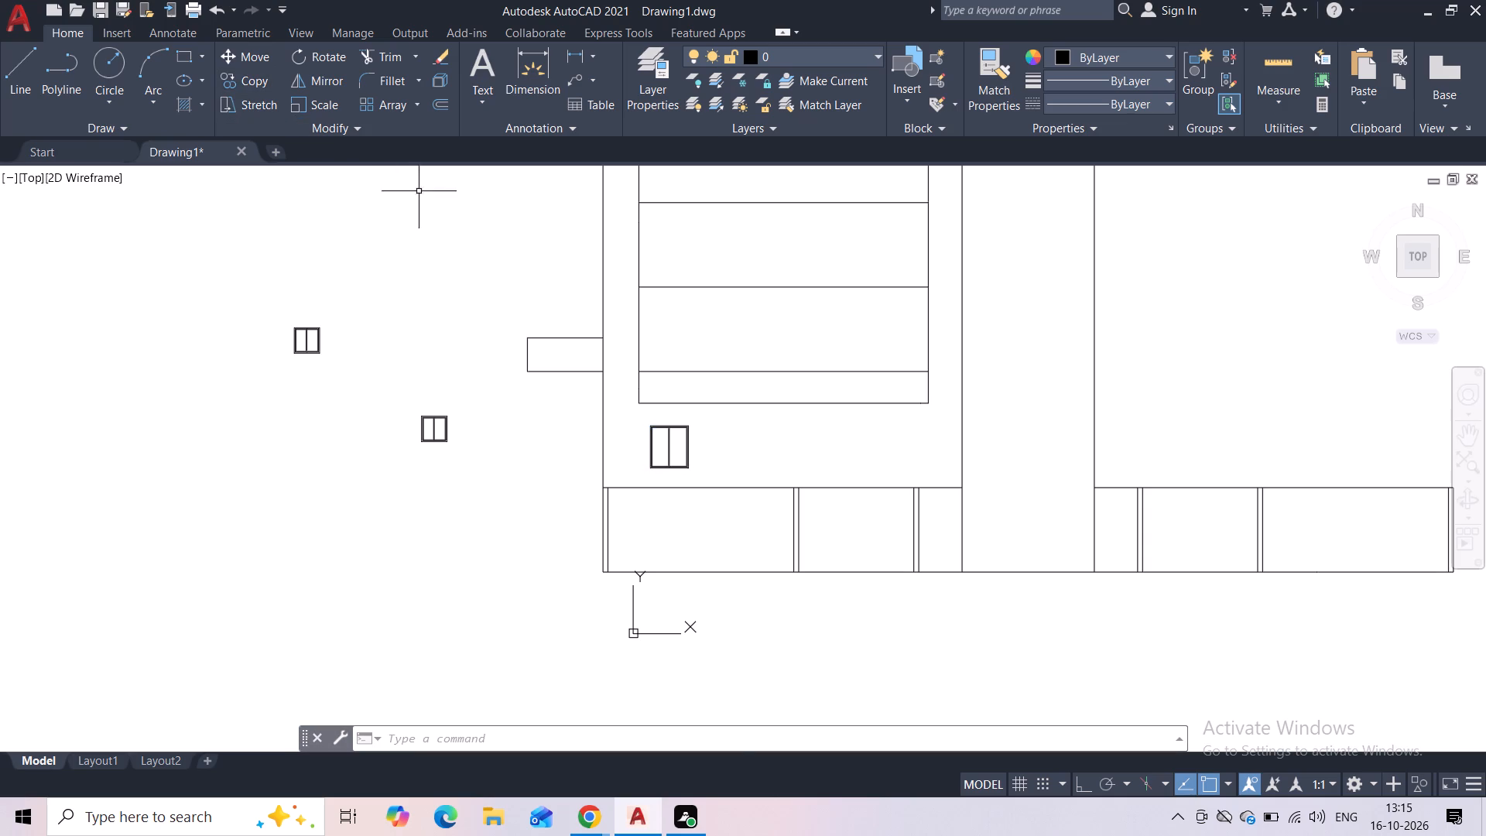
# Copy the enlarged window below the block straight up into each of the three 10' bays, using Ortho for the upper two.
pyautogui.click(716, 456)
pyautogui.click(669, 450)
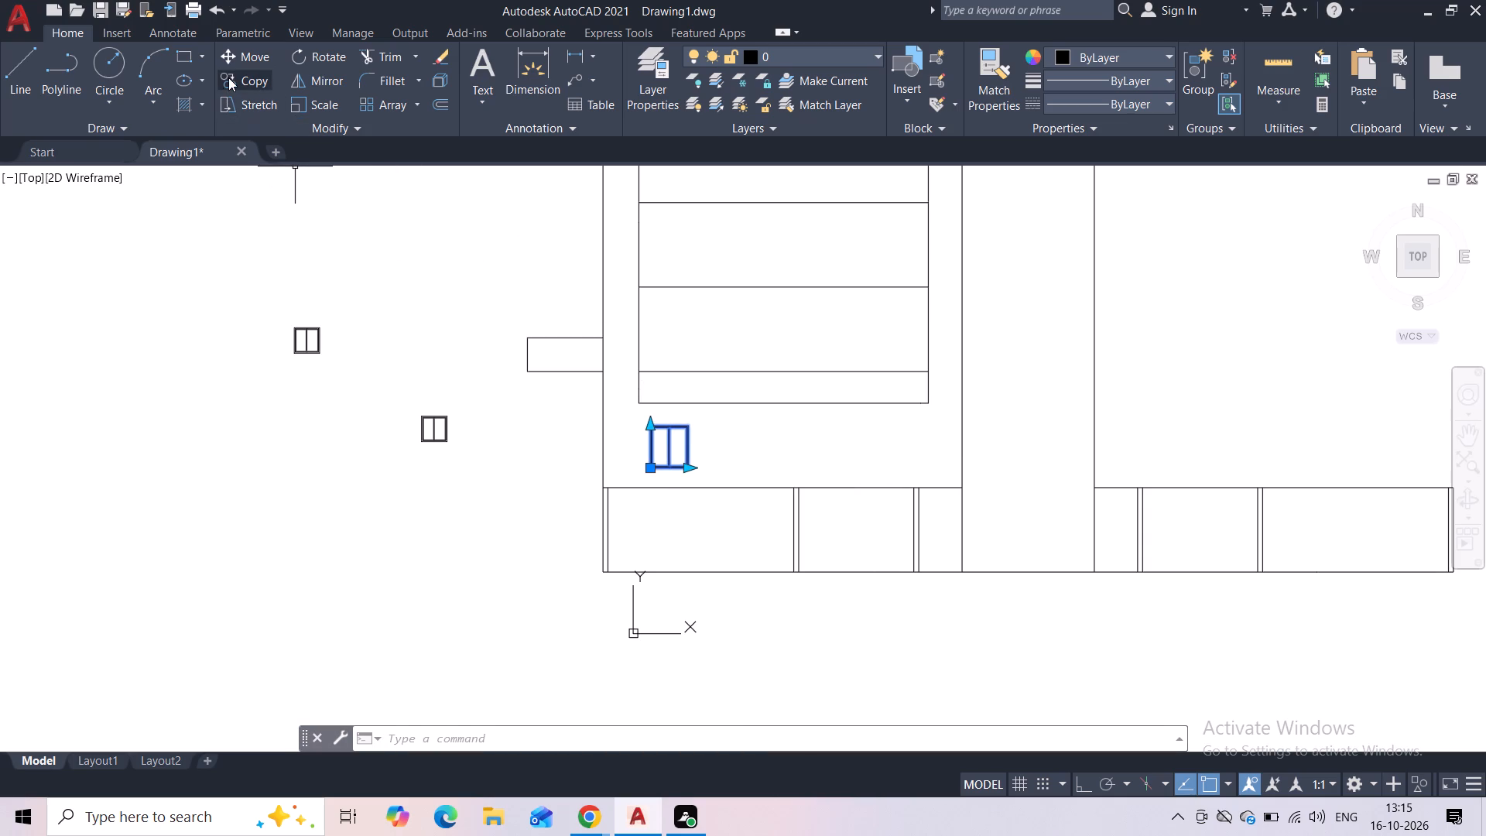
pyautogui.click(228, 77)
pyautogui.click(673, 448)
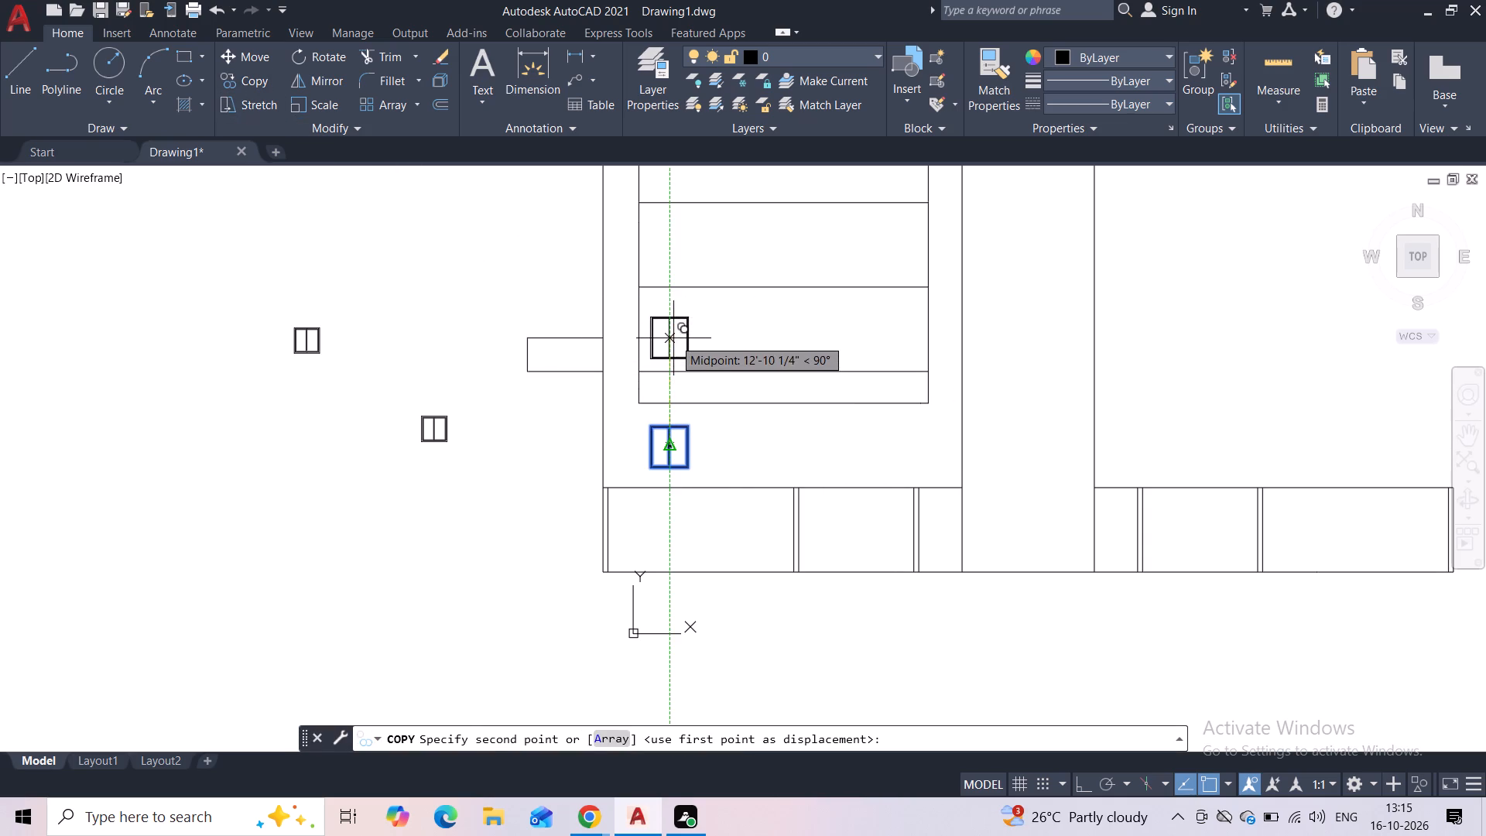
pyautogui.click(673, 334)
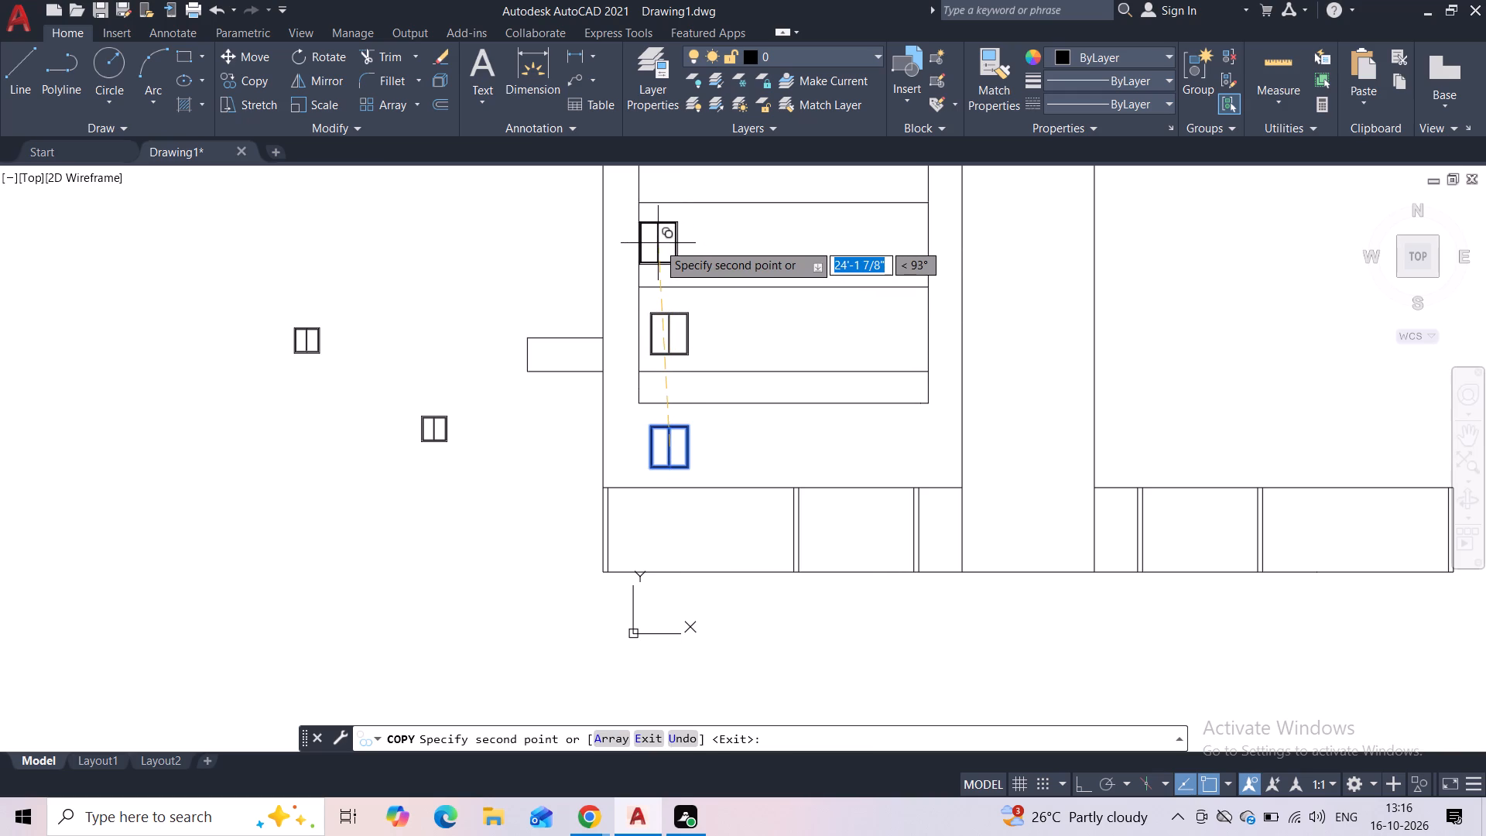
pyautogui.press('F8')
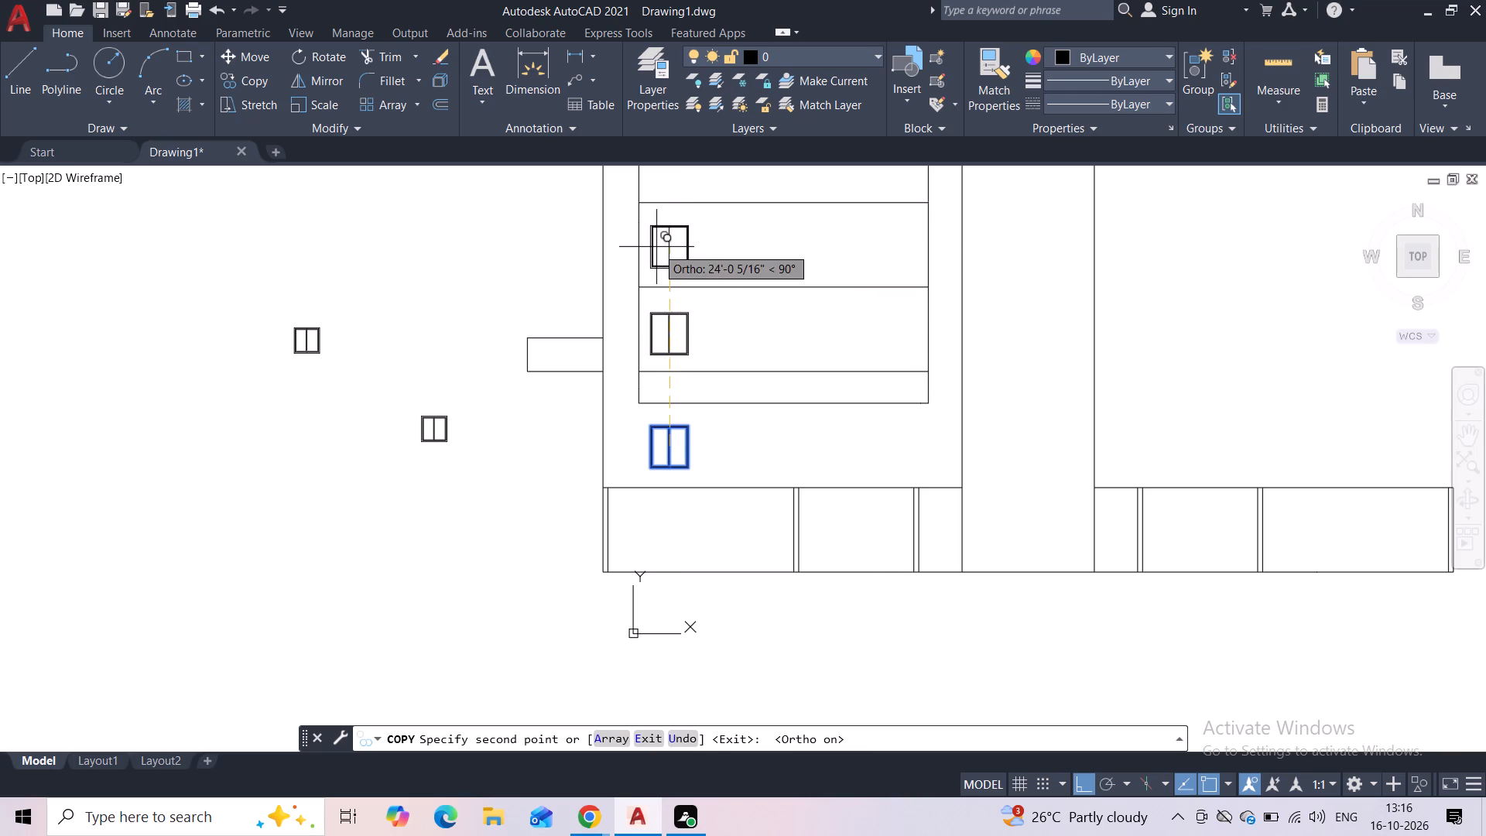
pyautogui.moveTo(652, 232); pyautogui.dragTo(618, 374, button='middle')
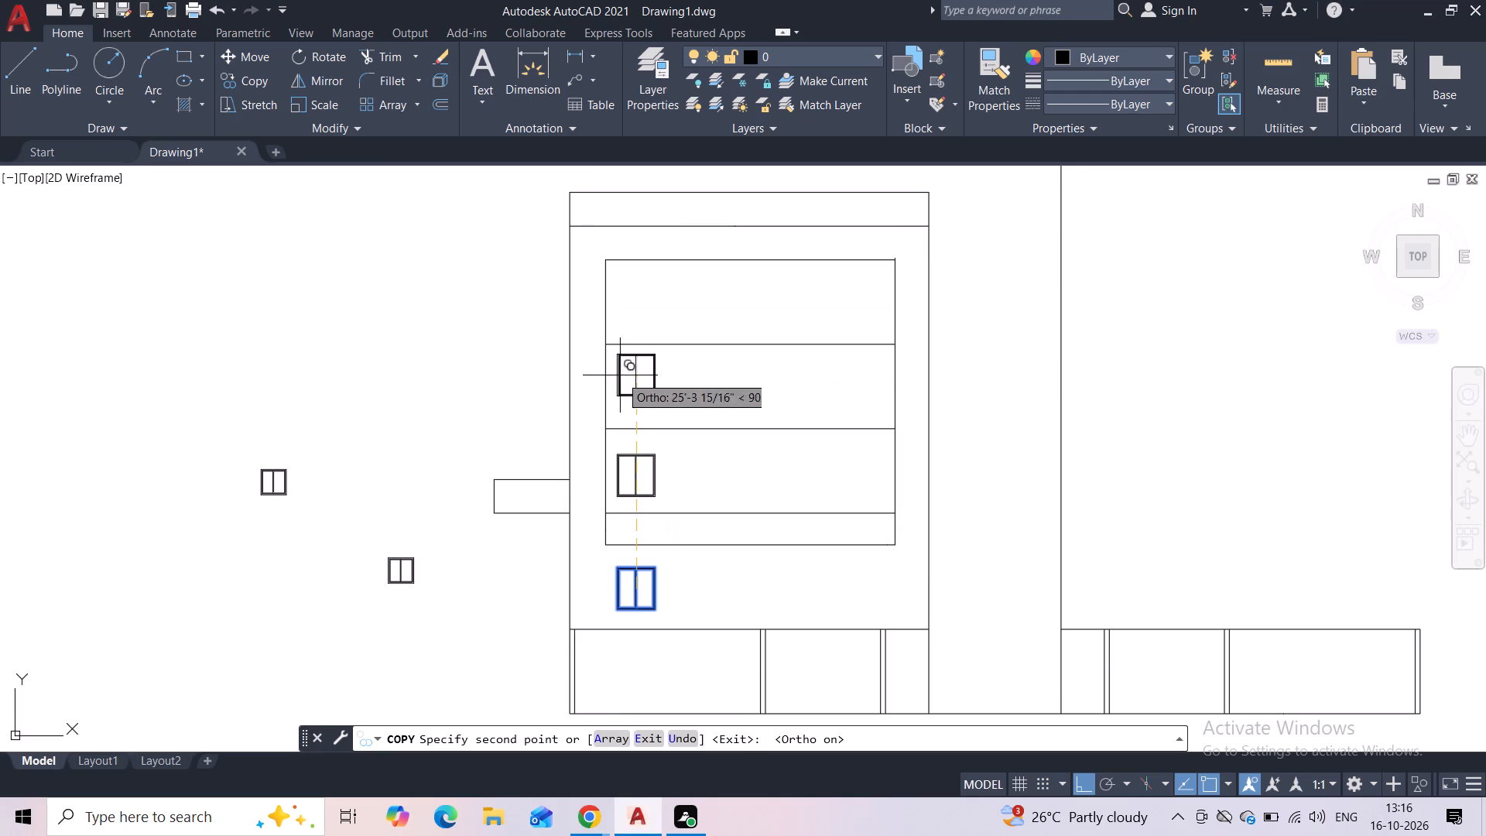
pyautogui.scroll(2, 628, 392)
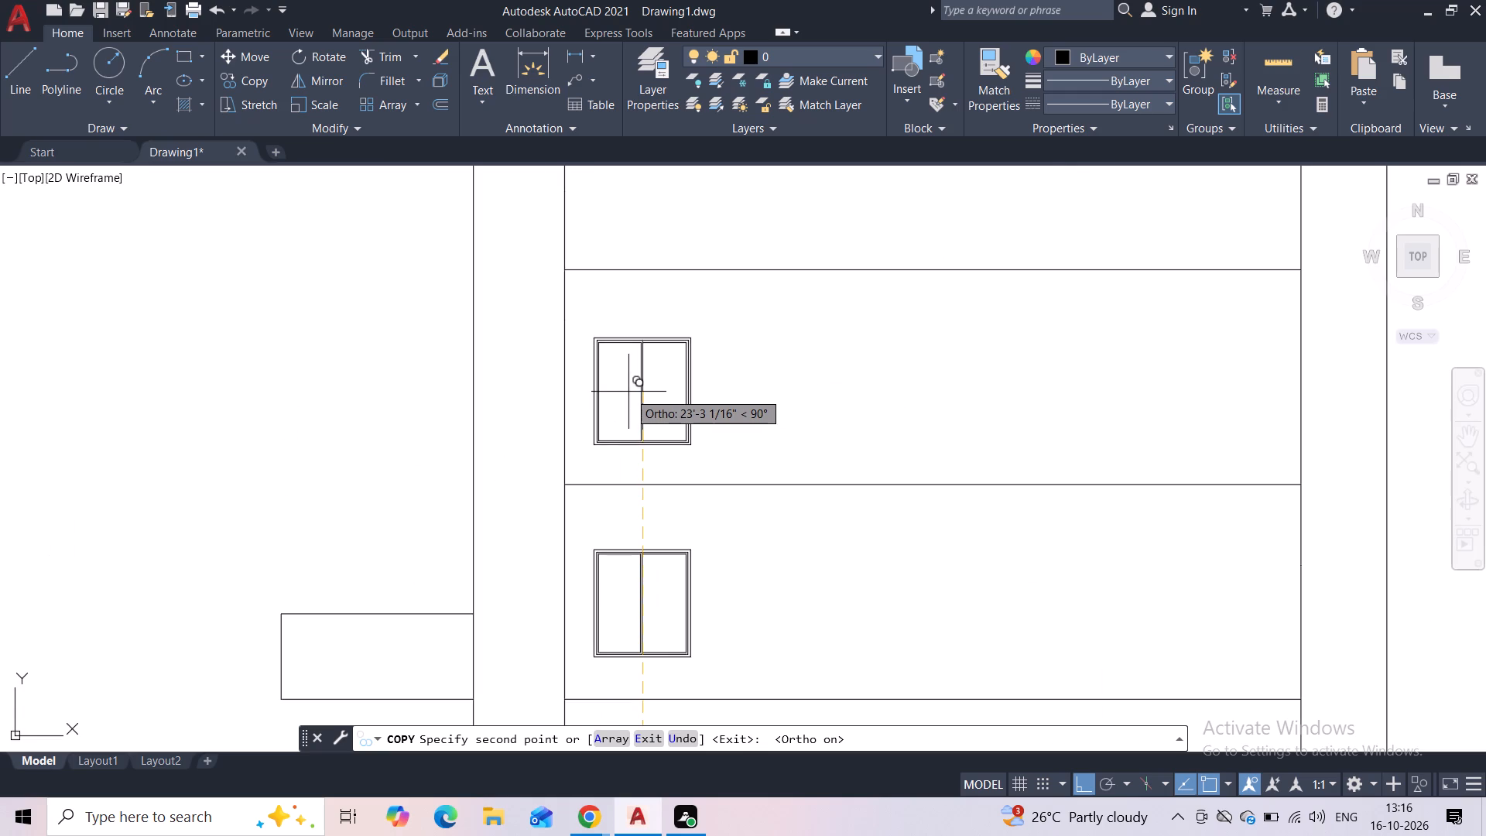
pyautogui.click(628, 386)
pyautogui.moveTo(635, 340); pyautogui.dragTo(607, 474, button='middle')
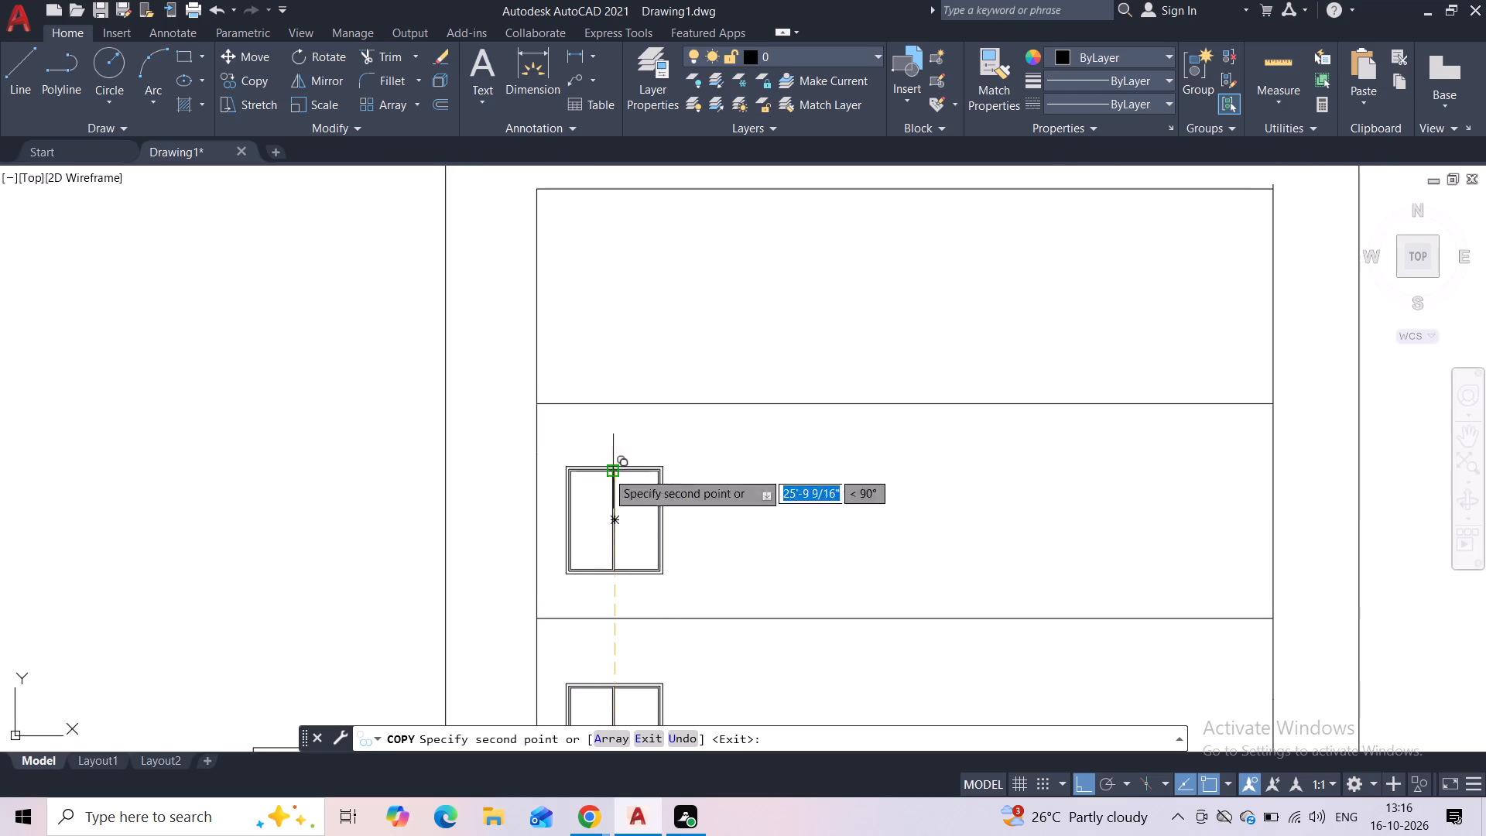
pyautogui.click(615, 296)
pyautogui.press('Escape')
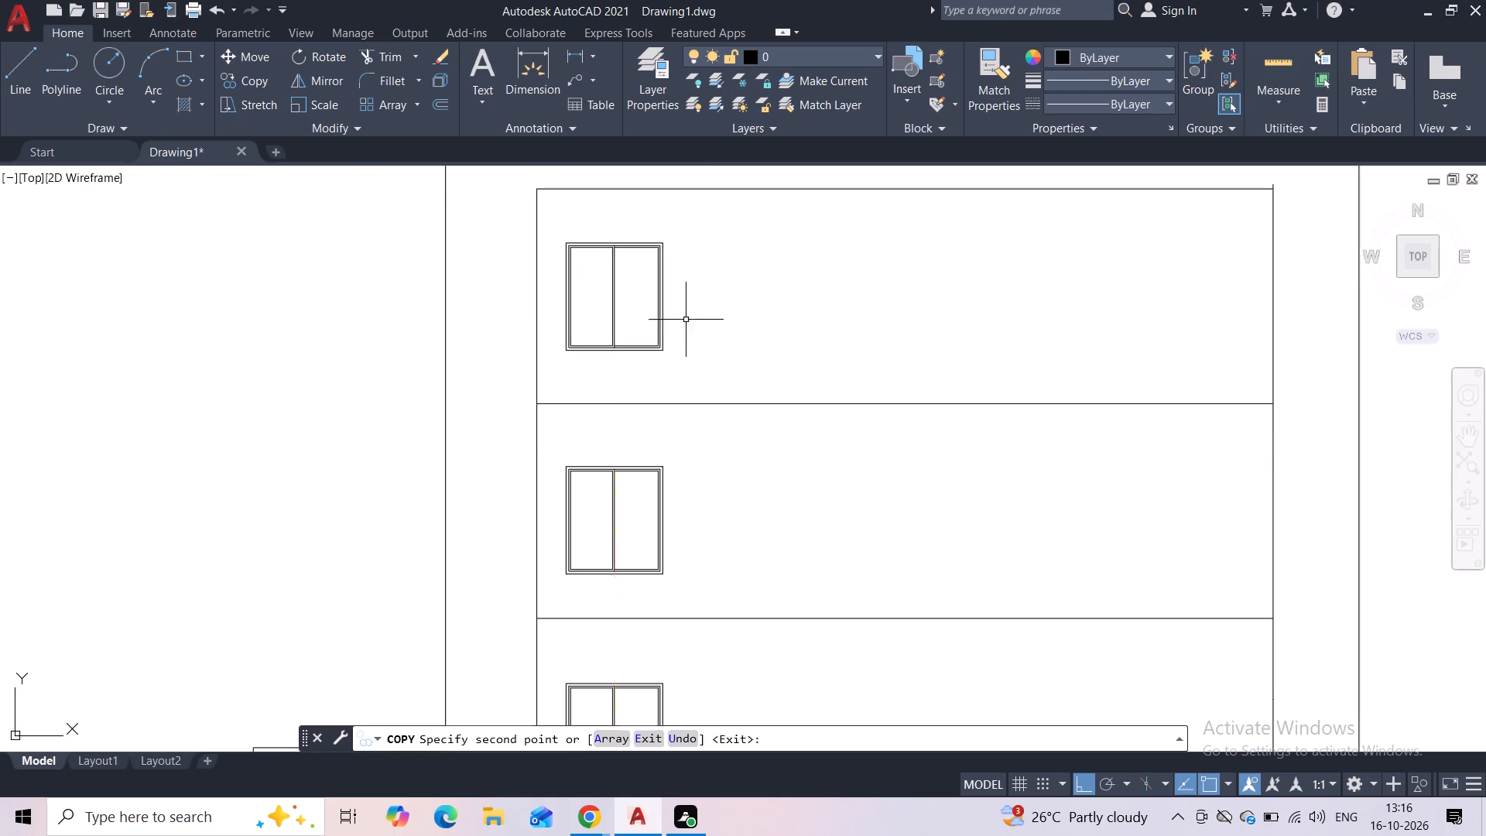
# Move the window in the lowest 10' bay straight up by about 1'-1".
pyautogui.scroll(-4, 695, 320)
pyautogui.scroll(2, 697, 350)
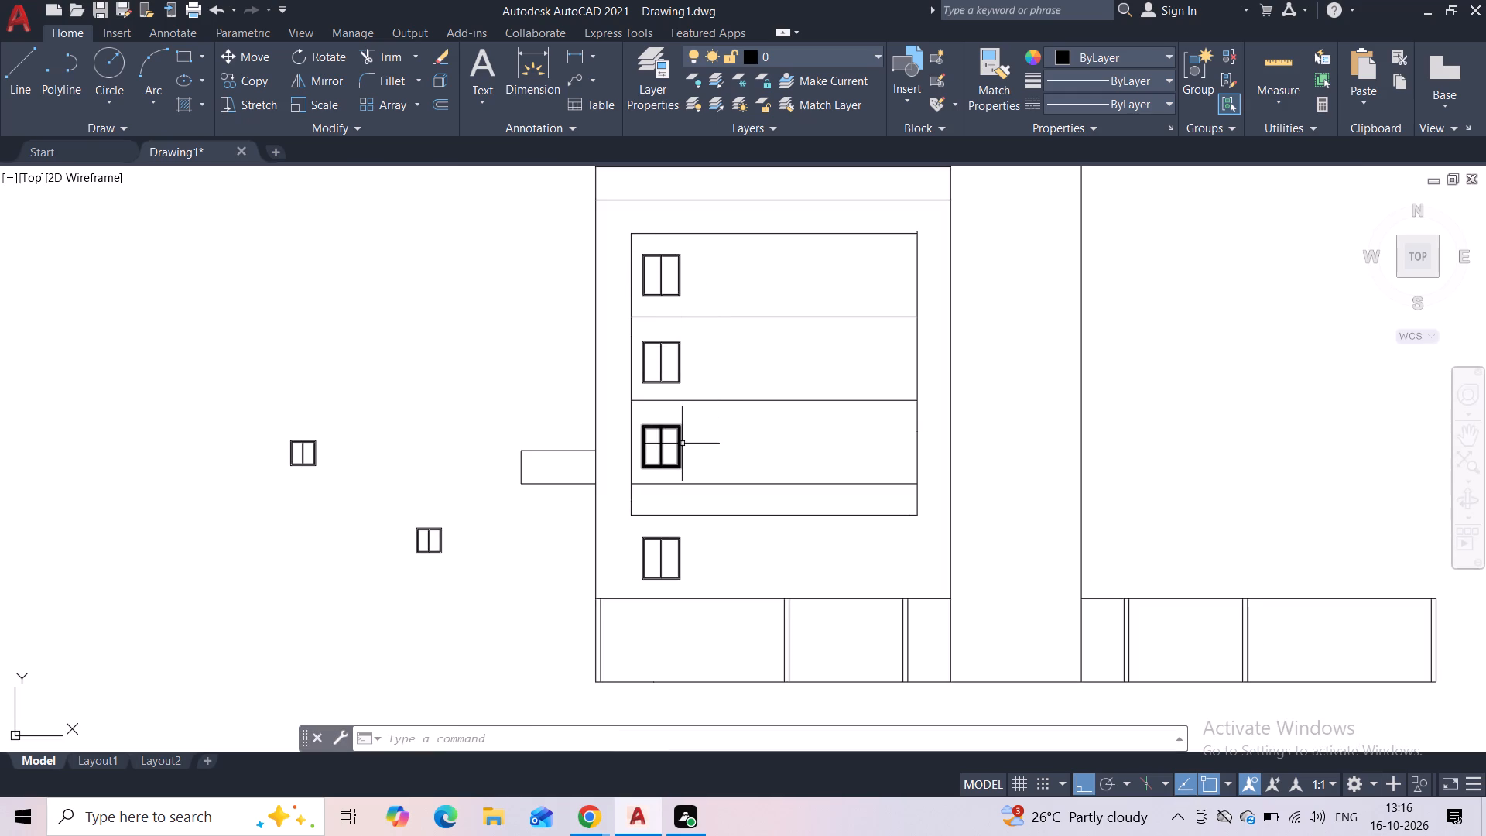
pyautogui.scroll(1, 681, 537)
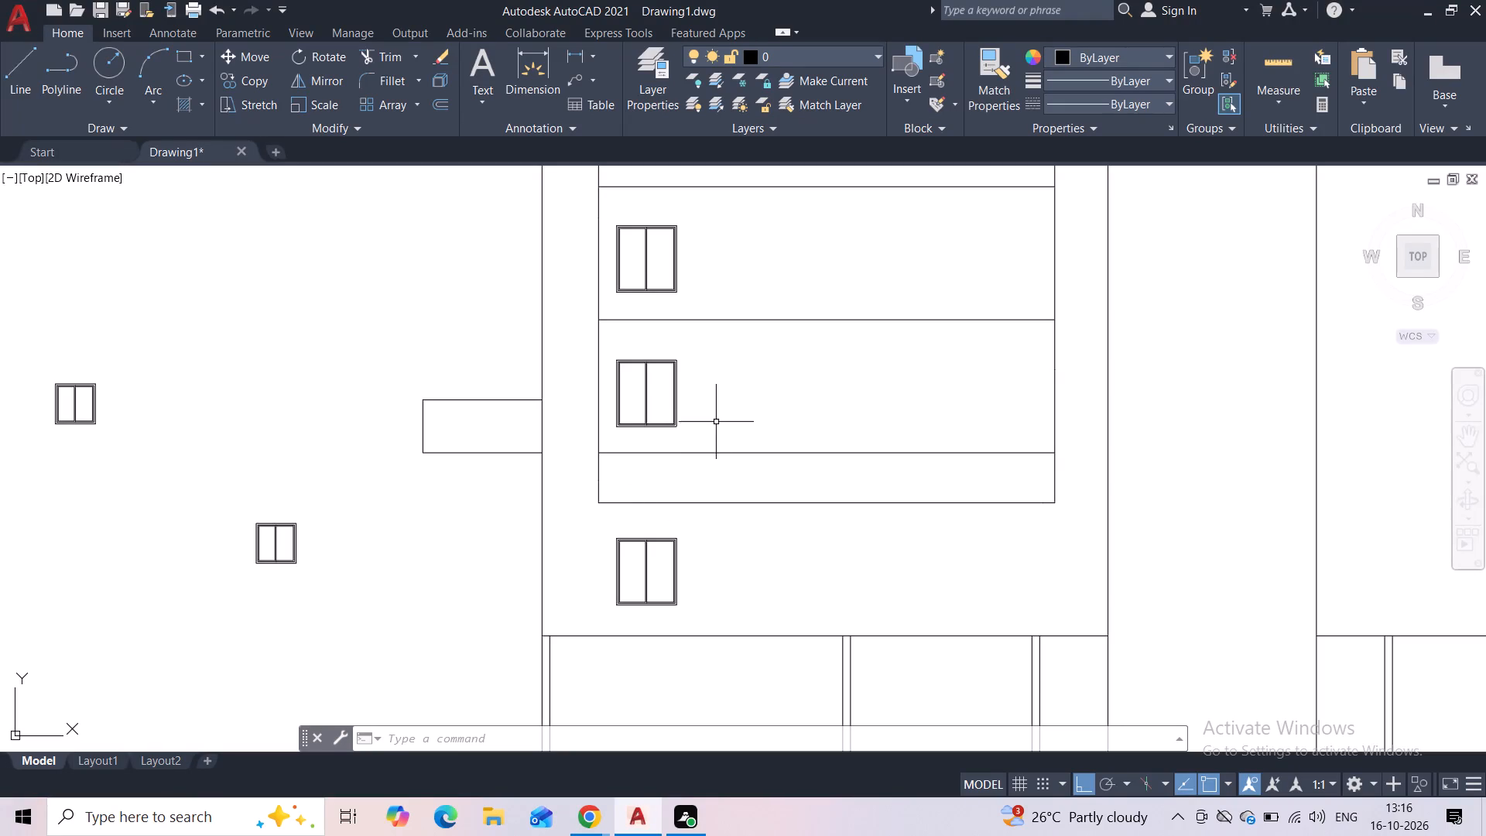
pyautogui.scroll(-1, 716, 385)
pyautogui.moveTo(716, 385); pyautogui.dragTo(682, 451, button='middle')
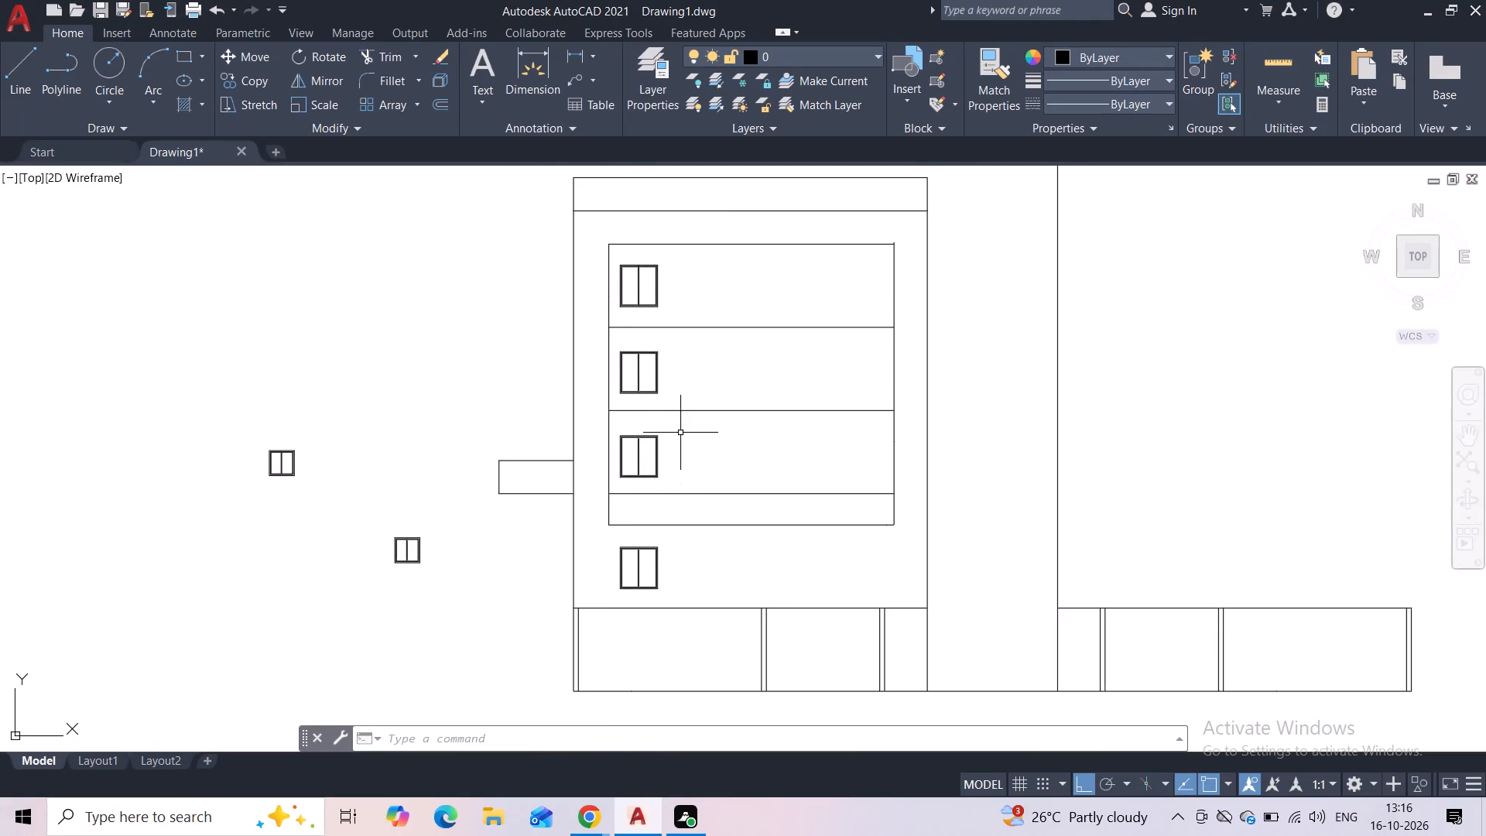
pyautogui.scroll(3, 641, 448)
pyautogui.click(623, 399)
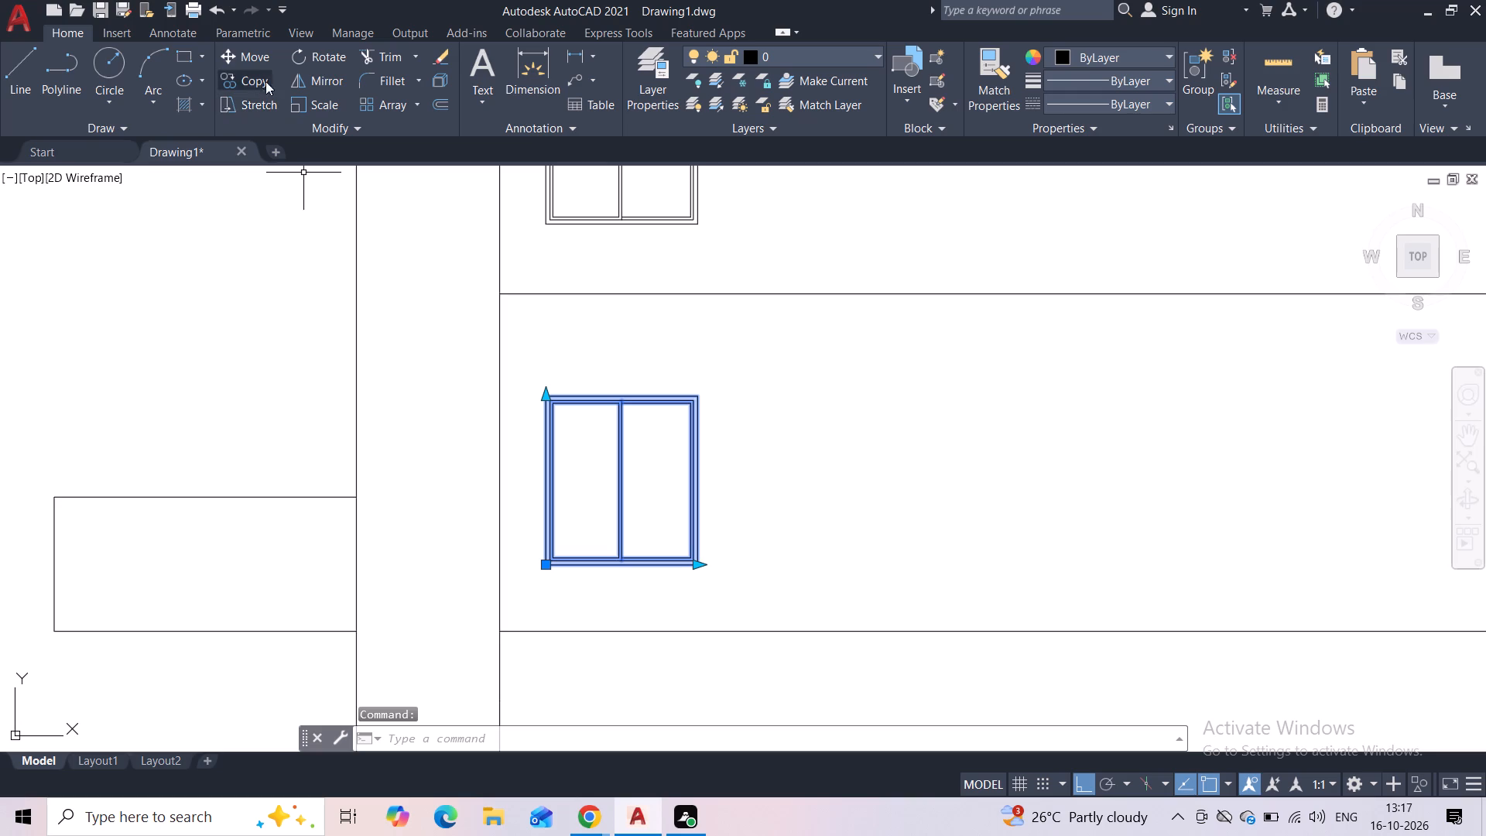
pyautogui.click(253, 60)
pyautogui.click(627, 398)
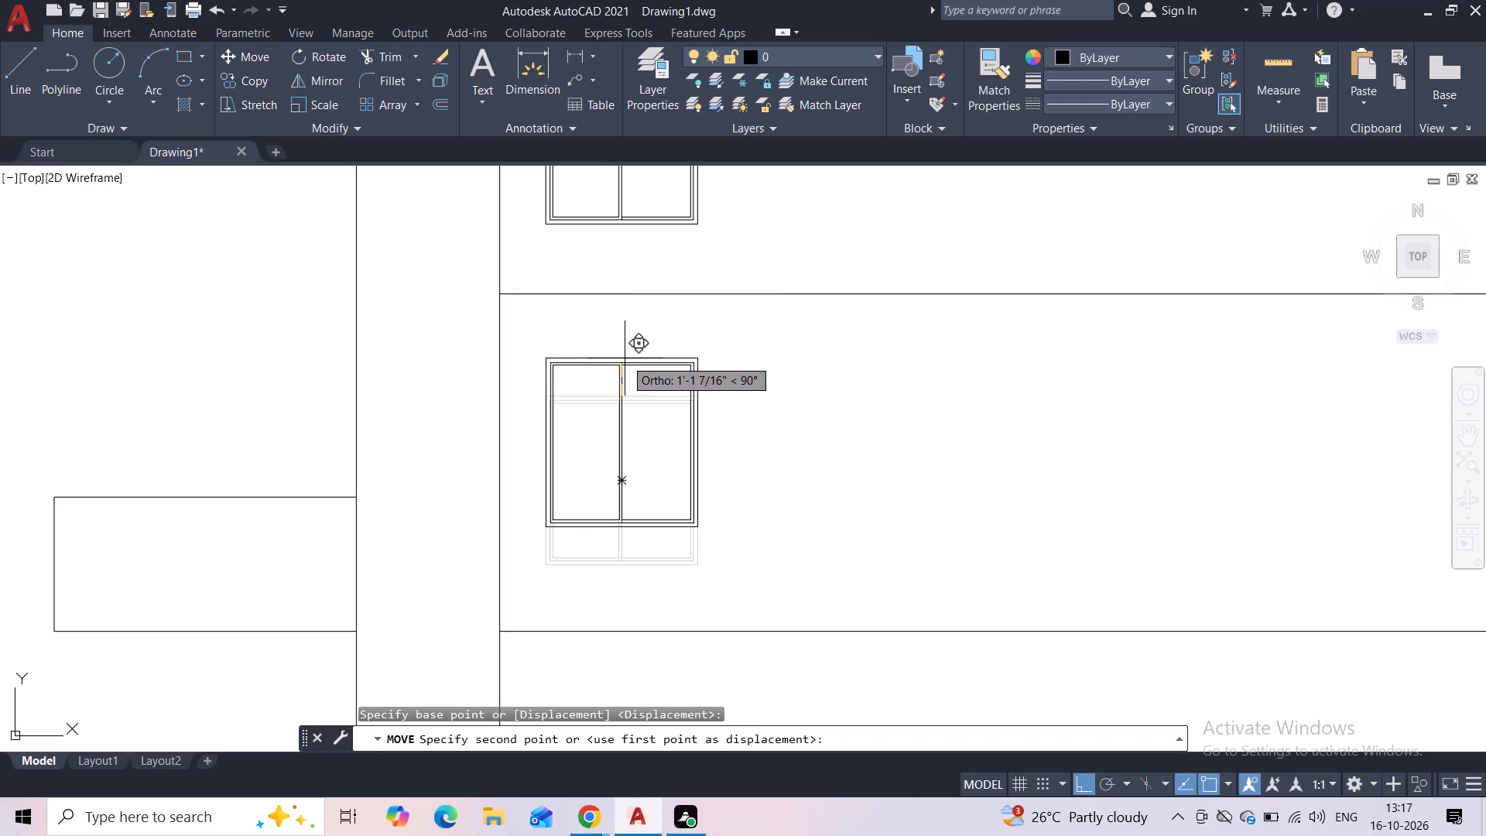
pyautogui.click(625, 357)
# Move the window in the middle 10' bay straight up by about 1'-4".
pyautogui.moveTo(659, 324); pyautogui.dragTo(621, 601, button='middle')
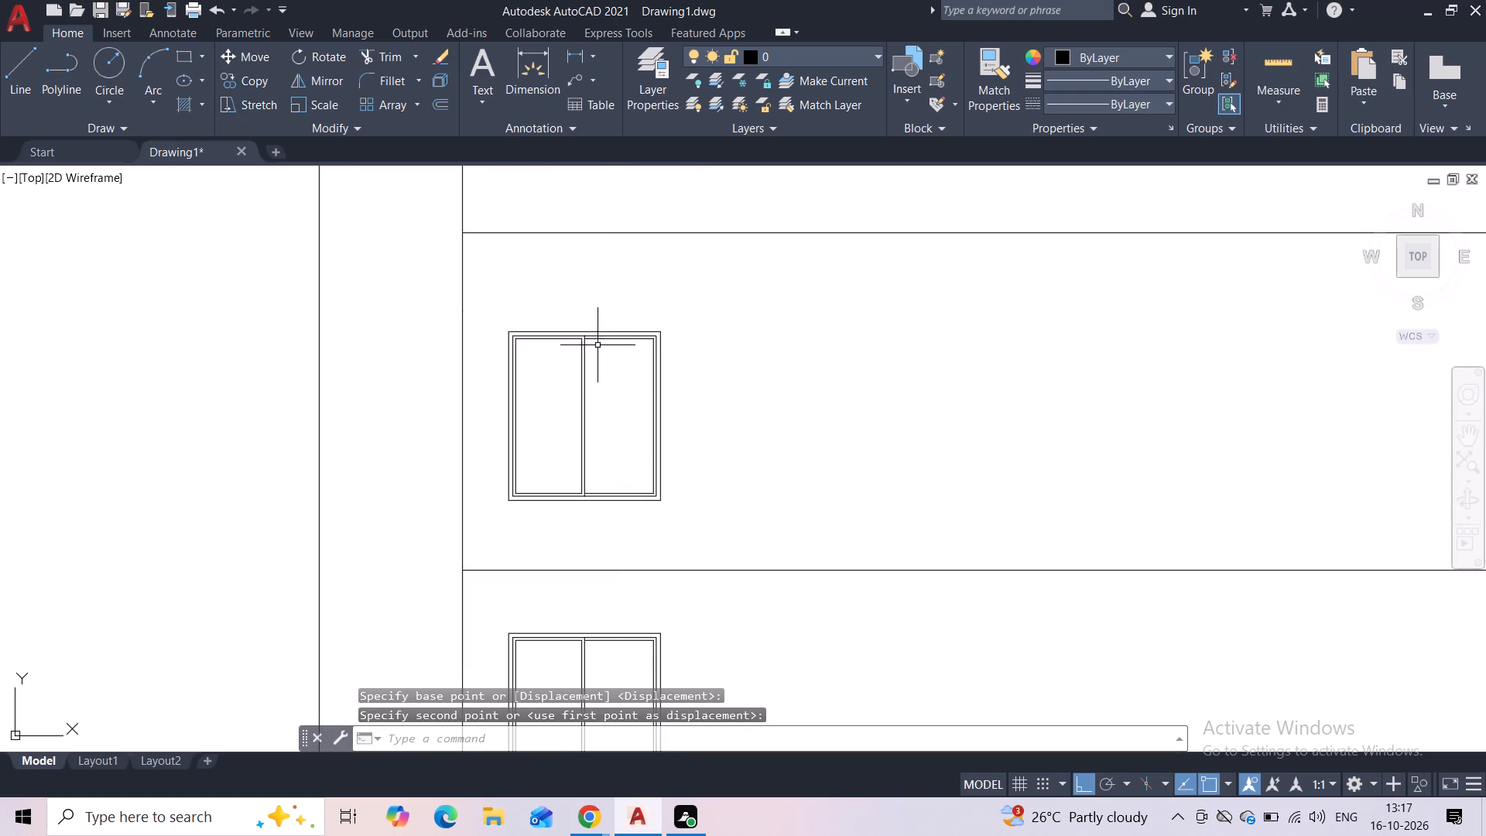
pyautogui.click(591, 335)
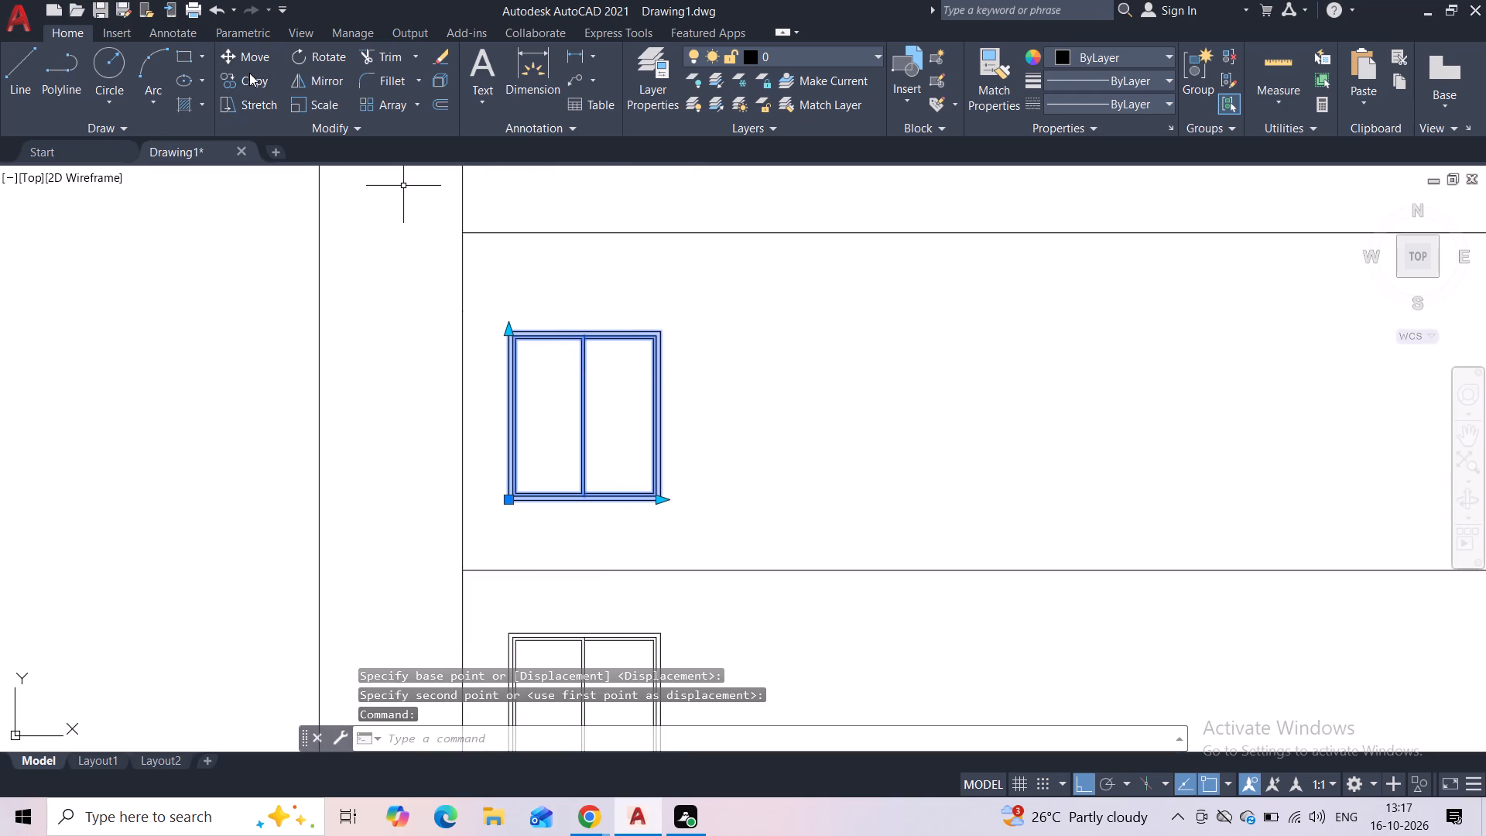
pyautogui.click(248, 64)
pyautogui.click(584, 334)
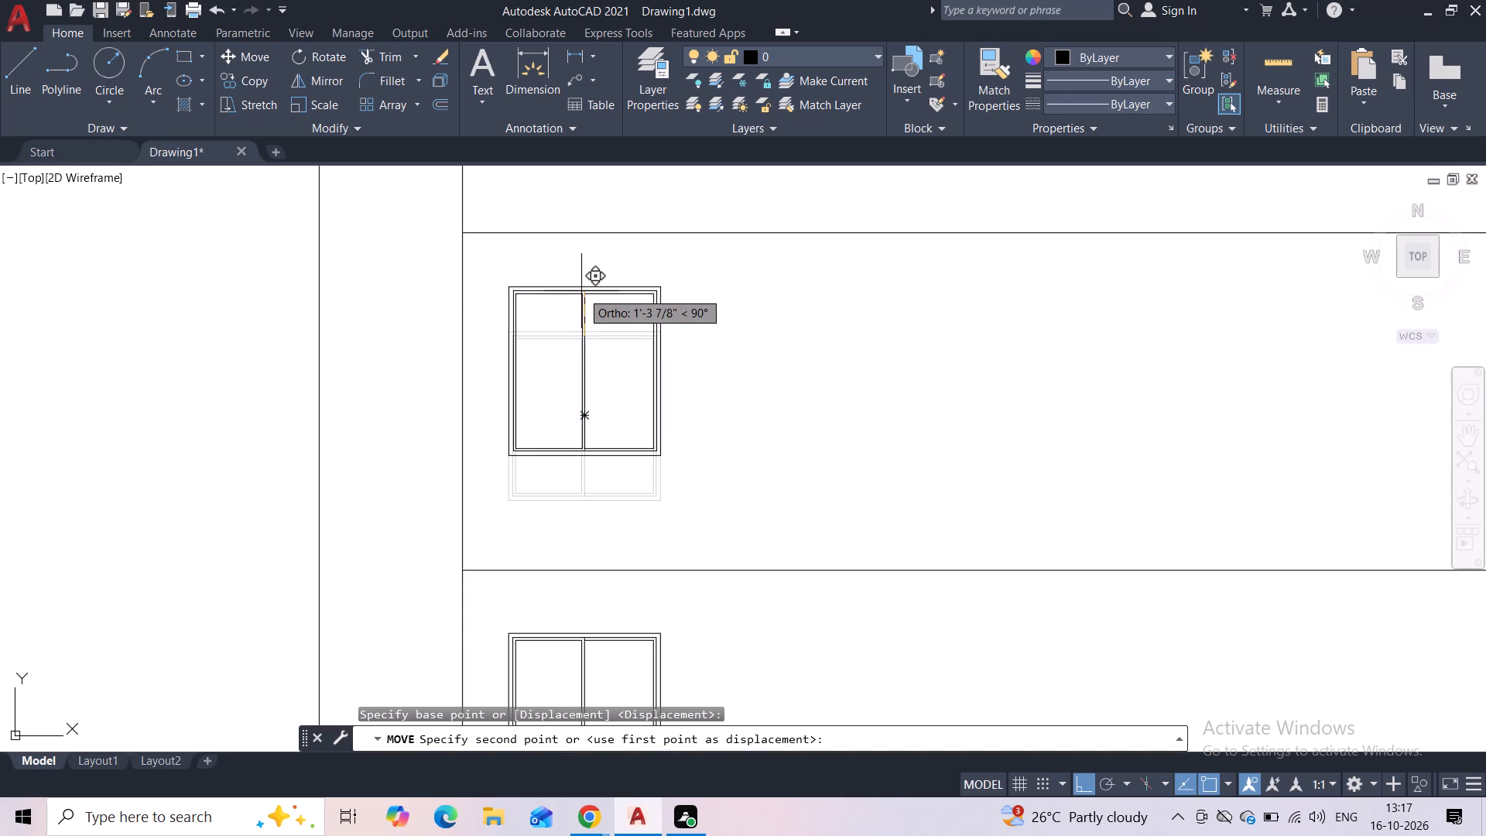
pyautogui.click(581, 291)
# Move the window in the top 10' bay straight up by about 1'.
pyautogui.moveTo(597, 261); pyautogui.dragTo(584, 609, button='middle')
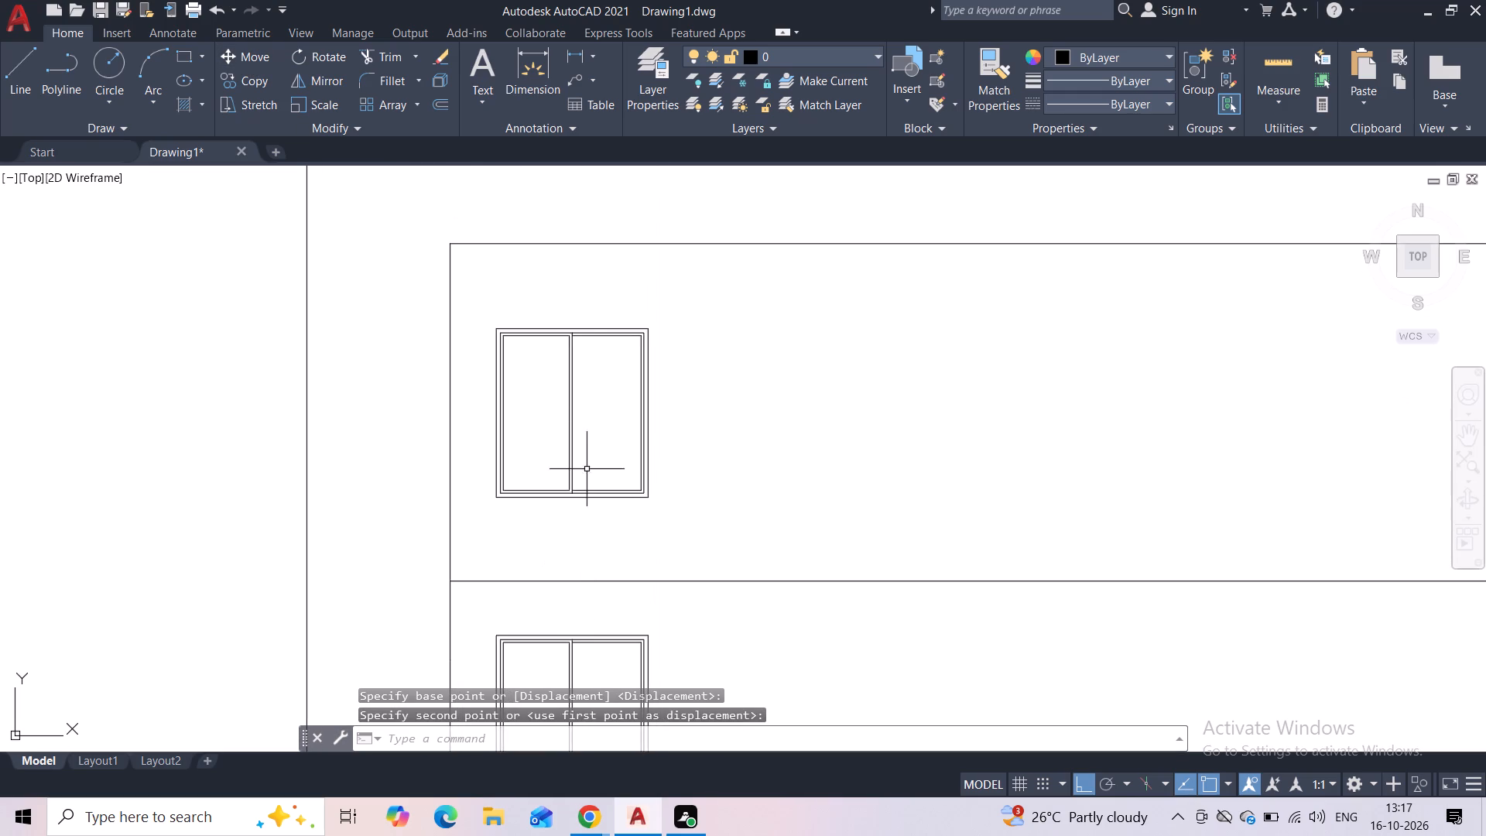
pyautogui.click(576, 330)
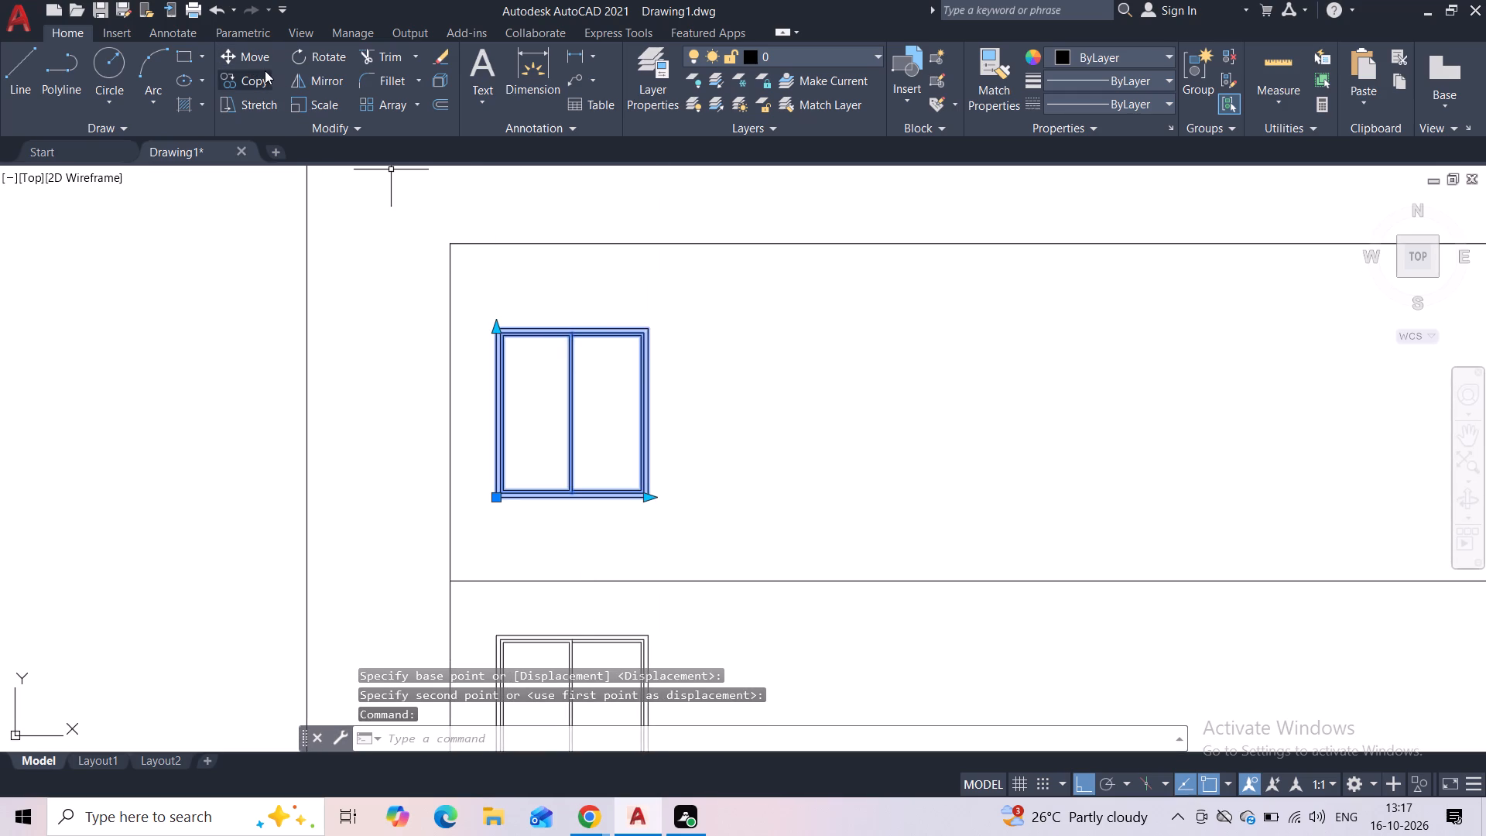
pyautogui.click(265, 62)
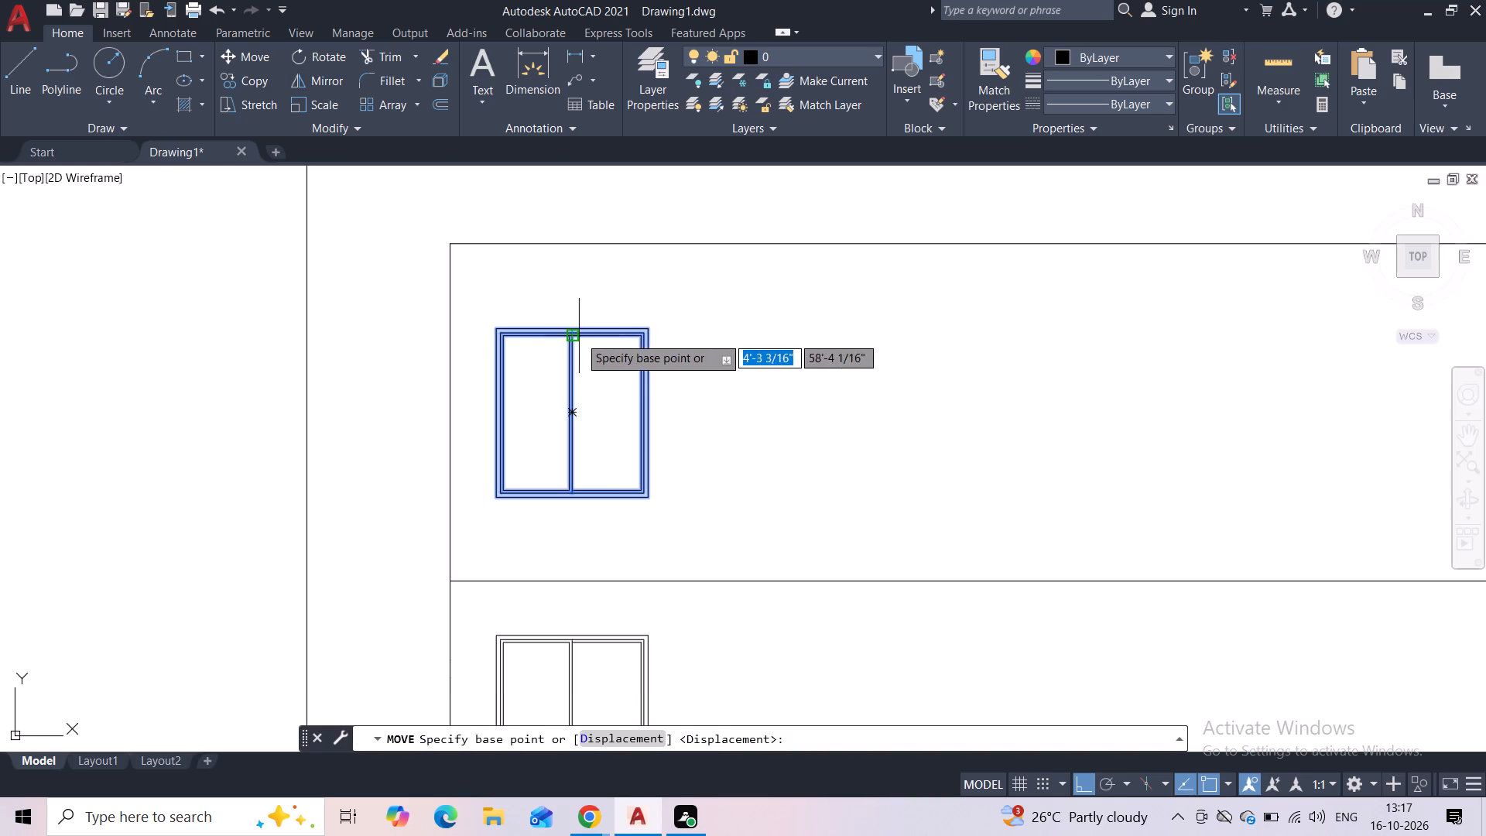
pyautogui.click(579, 336)
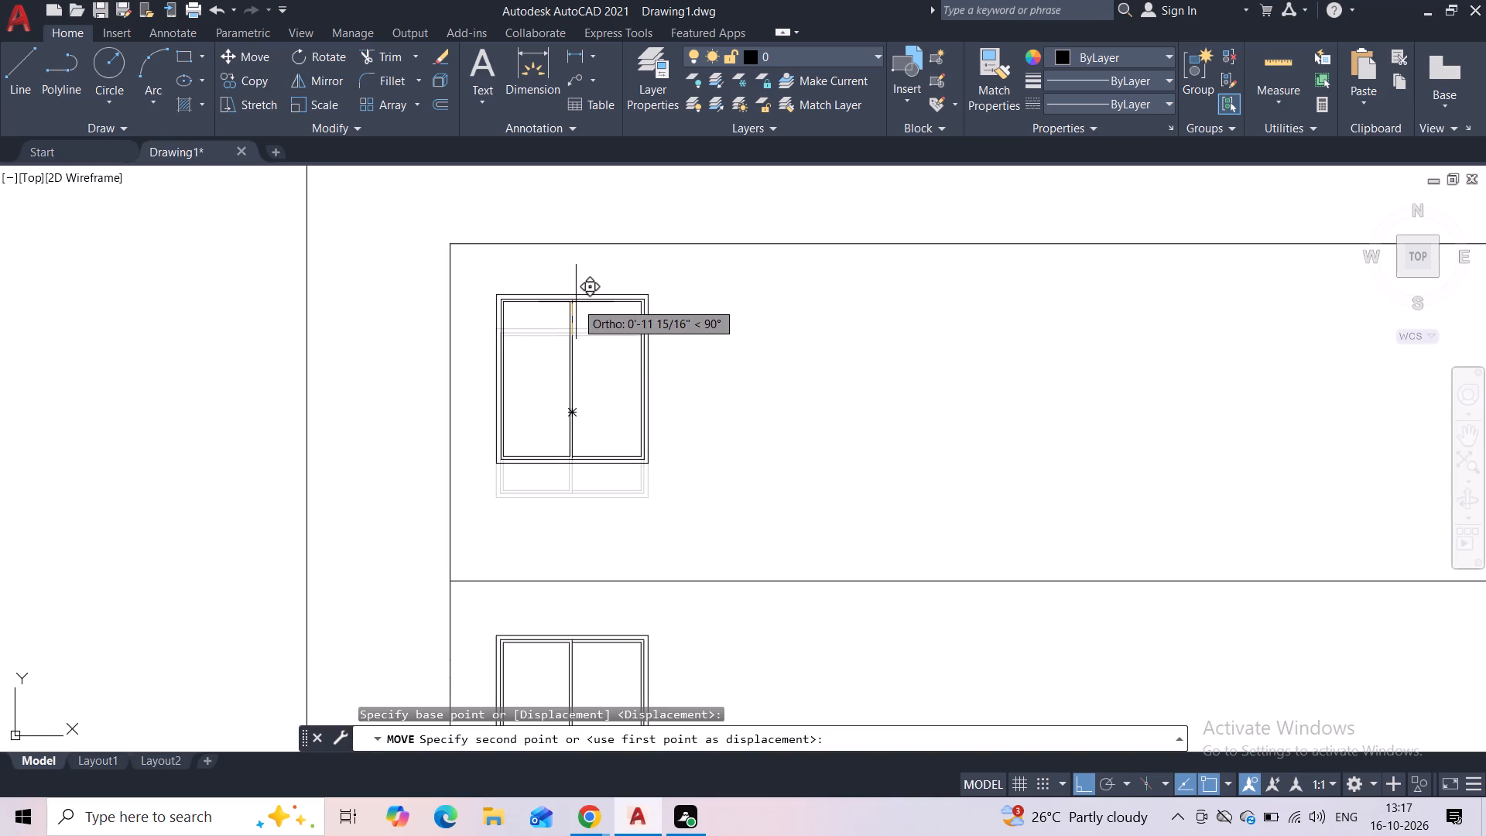
pyautogui.click(576, 302)
# Move the window below the divided block straight up by about 1'-2", closer to the block's bottom edge.
pyautogui.scroll(-2, 741, 358)
pyautogui.moveTo(774, 402); pyautogui.dragTo(704, 358, button='middle')
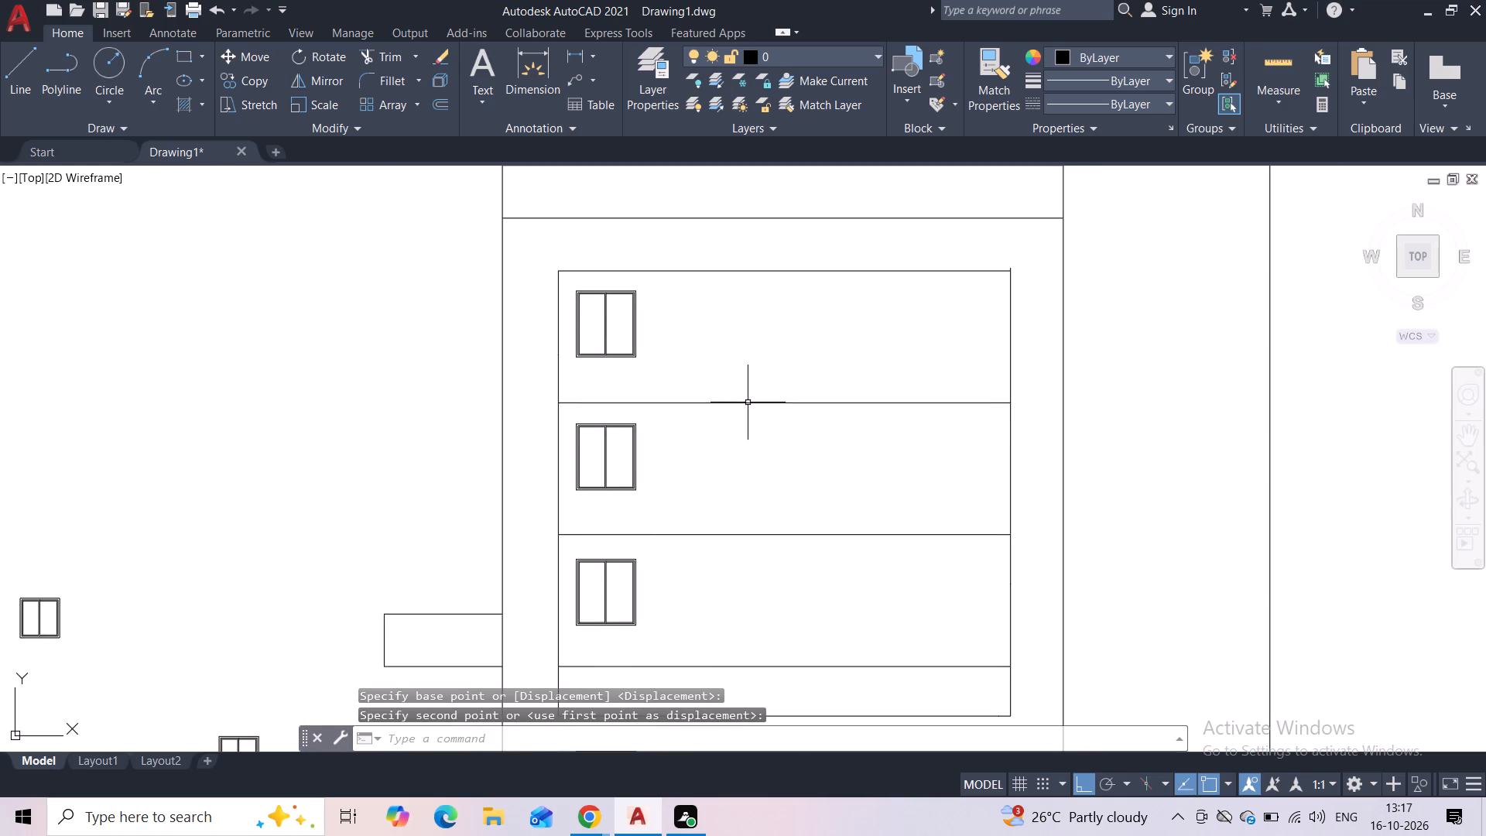
pyautogui.moveTo(731, 472); pyautogui.dragTo(720, 377, button='middle')
pyautogui.moveTo(714, 536); pyautogui.dragTo(689, 426, button='middle')
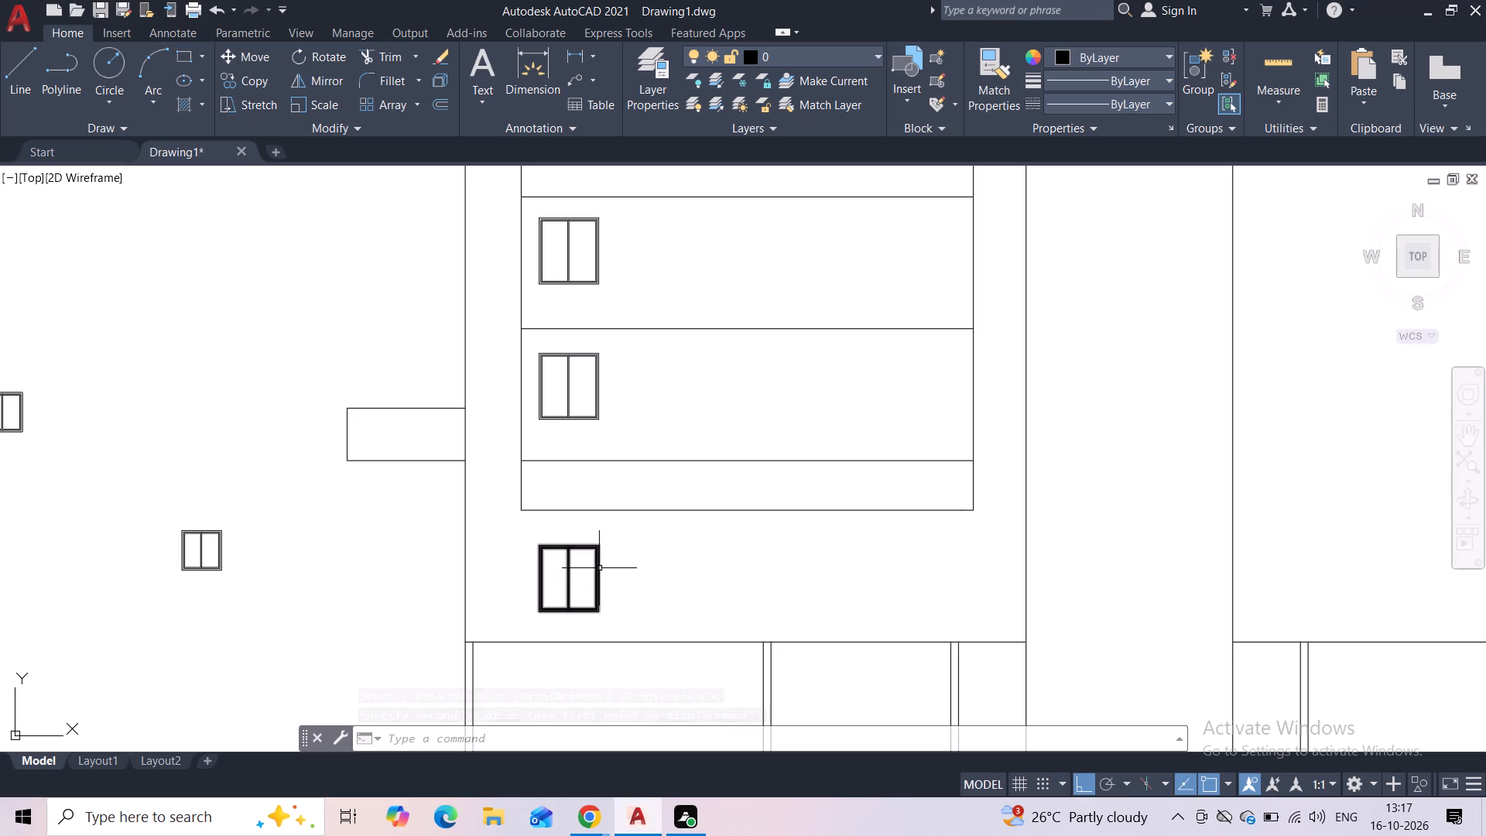
pyautogui.click(598, 566)
pyautogui.scroll(2, 572, 568)
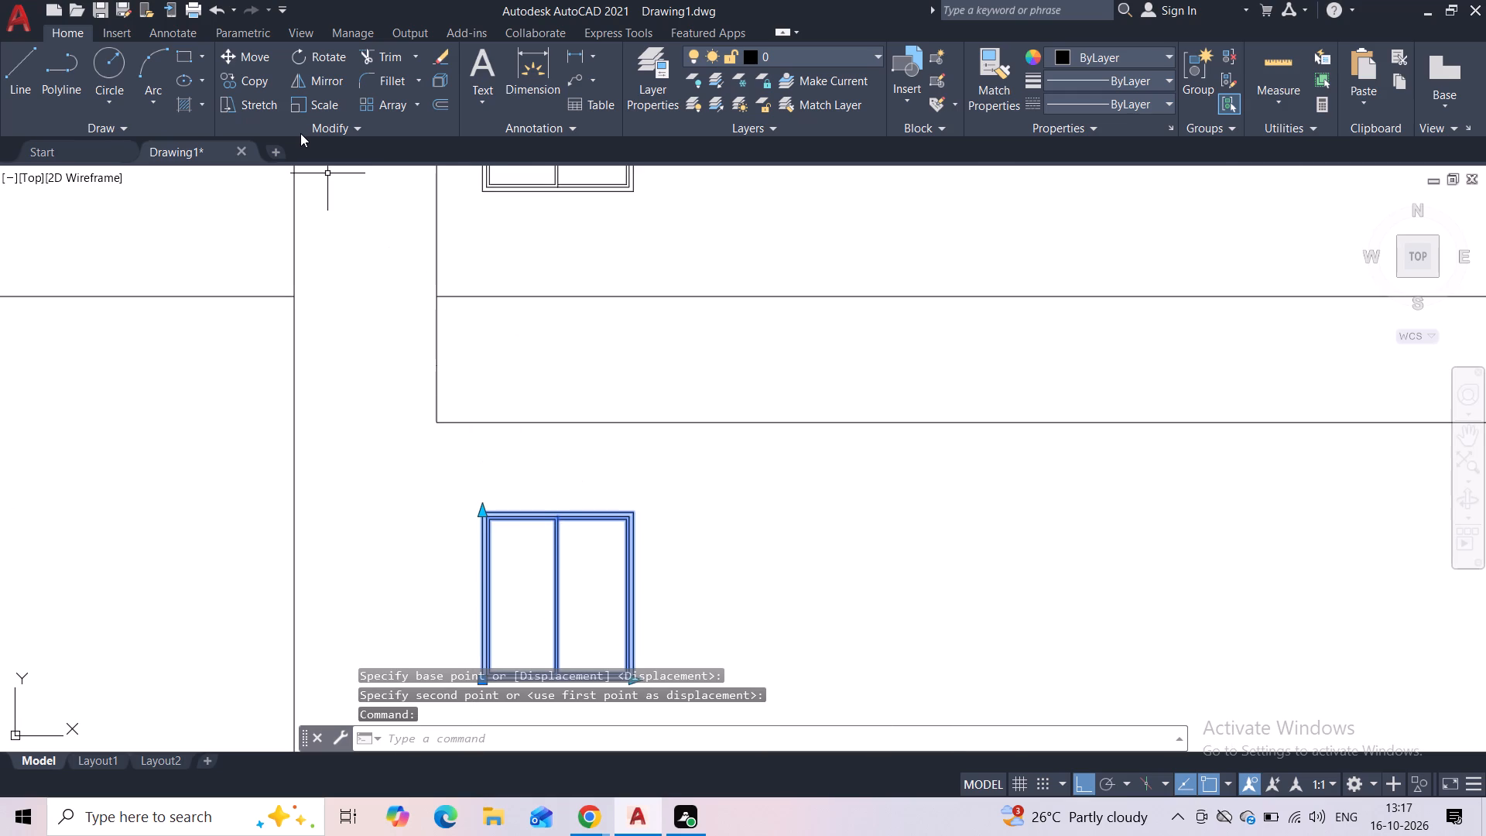
pyautogui.click(257, 55)
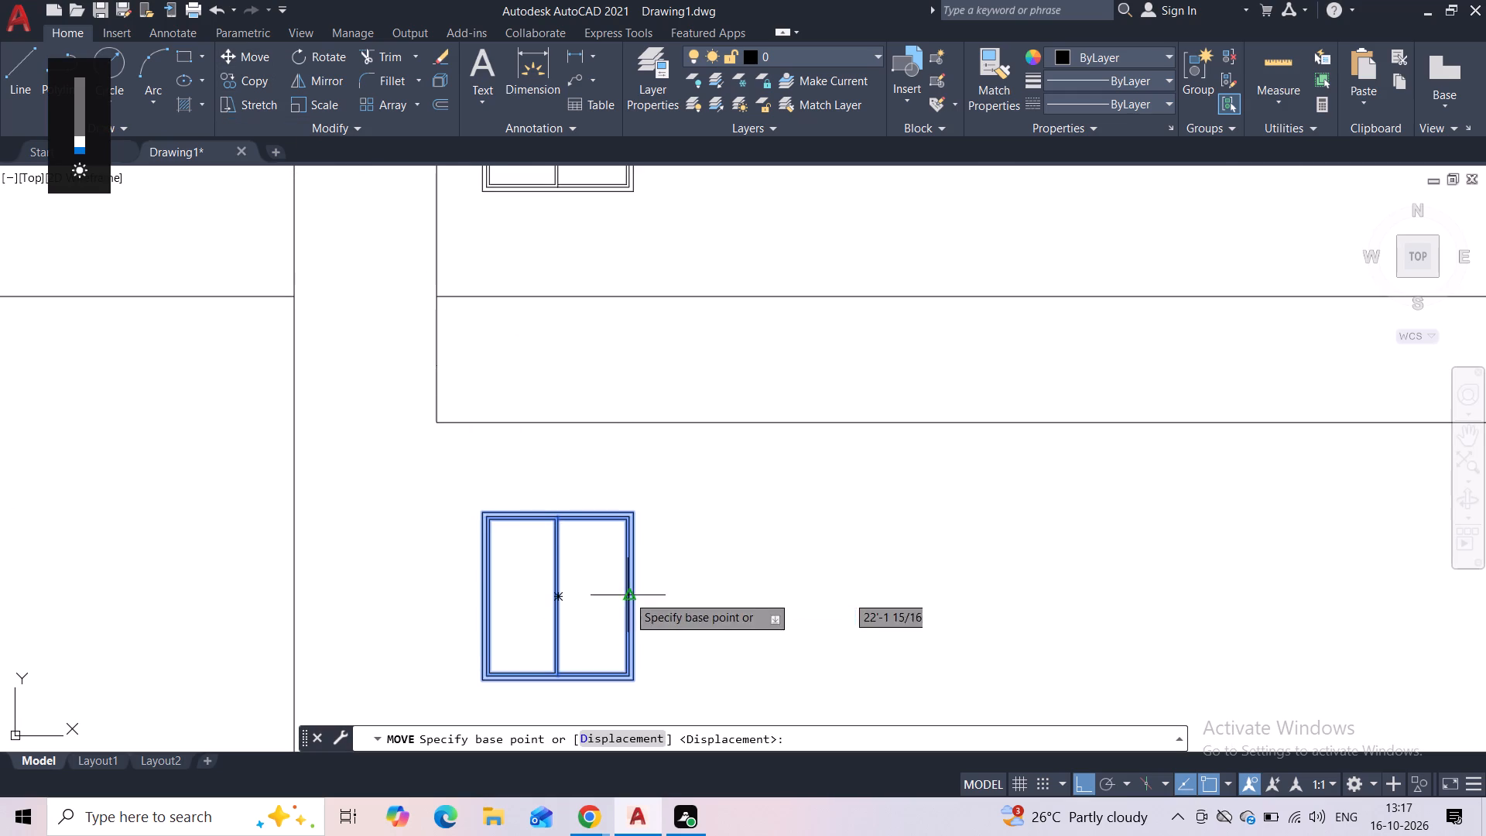
pyautogui.click(559, 520)
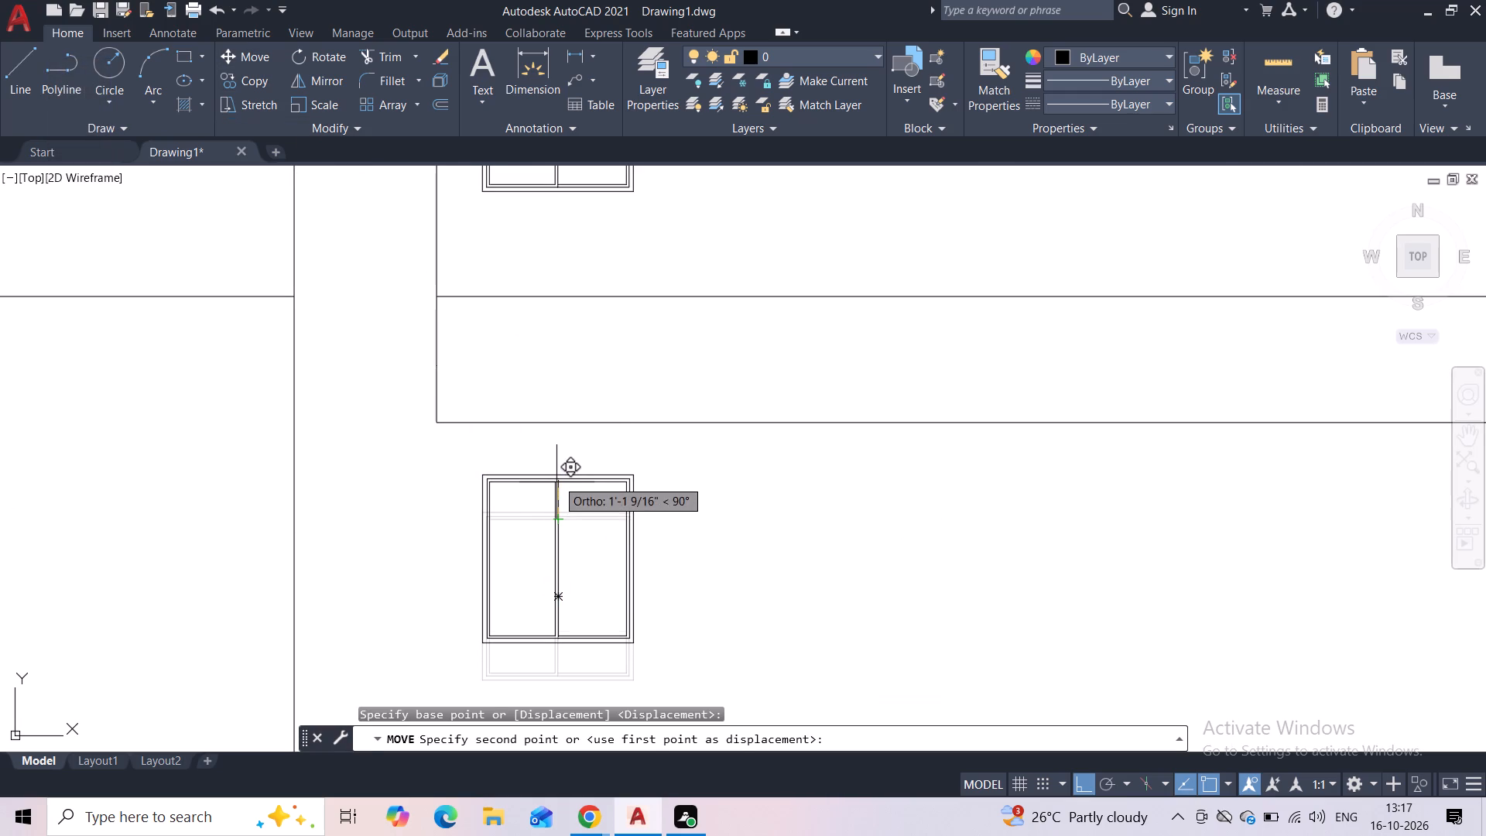
pyautogui.click(556, 478)
# Extend the column at the middle of the ground-floor bays upward with a 3' tall, 7" wide outline above the horizontal floor line.
pyautogui.scroll(-2, 712, 501)
pyautogui.moveTo(766, 514); pyautogui.dragTo(673, 546, button='middle')
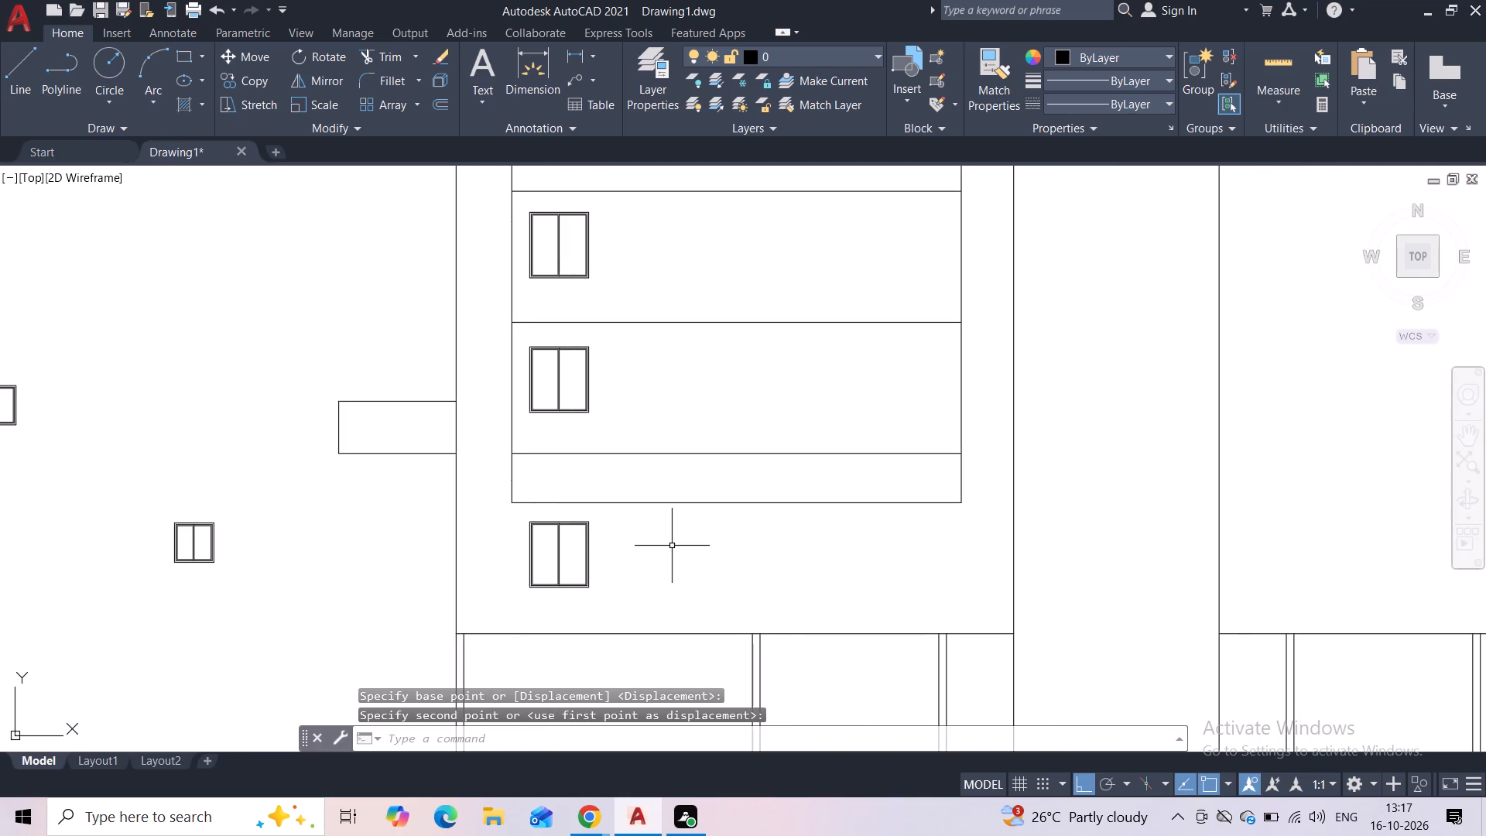
pyautogui.scroll(-1, 672, 546)
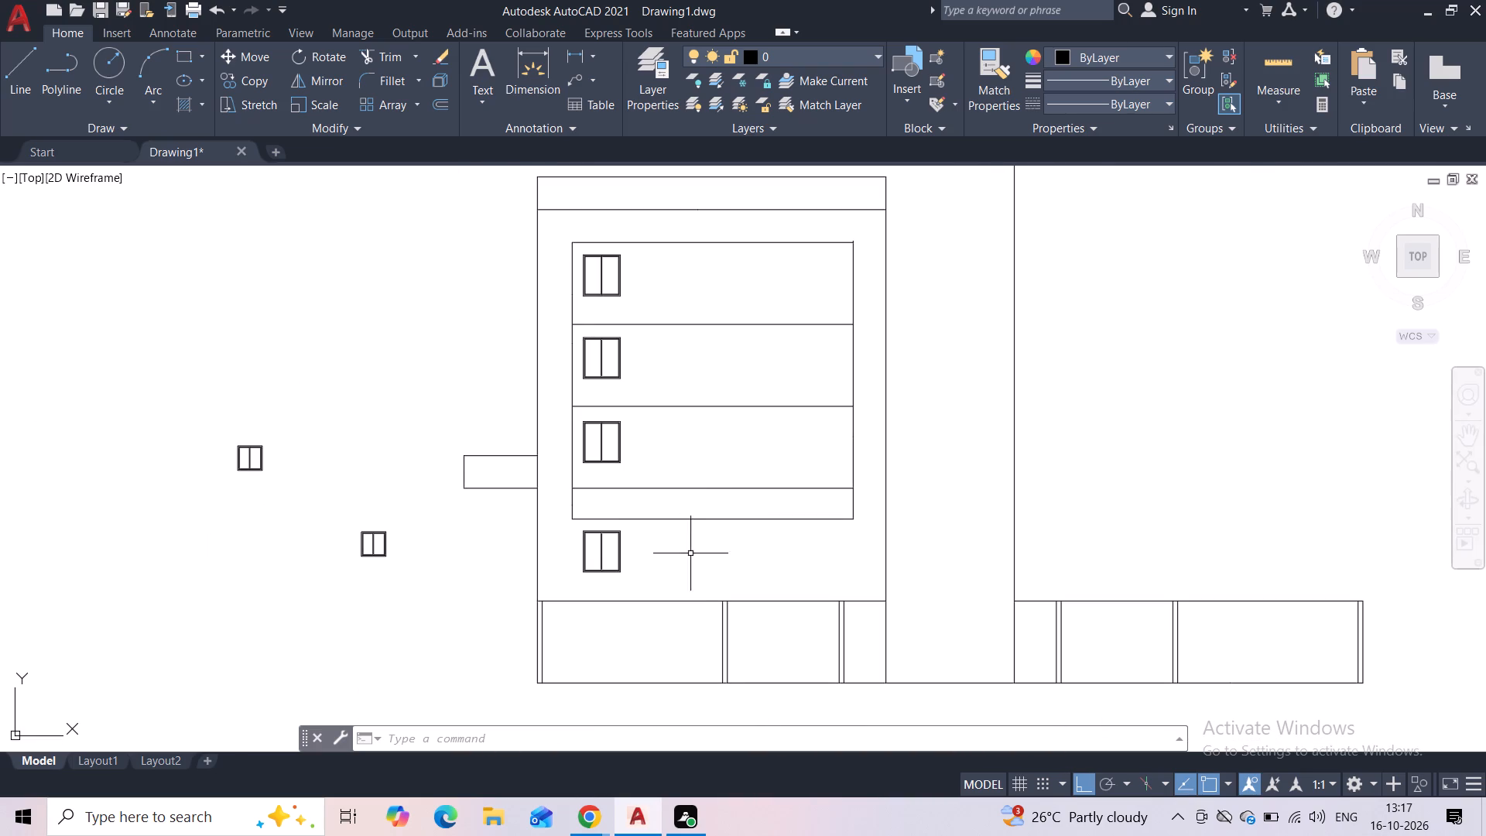
pyautogui.scroll(1, 708, 586)
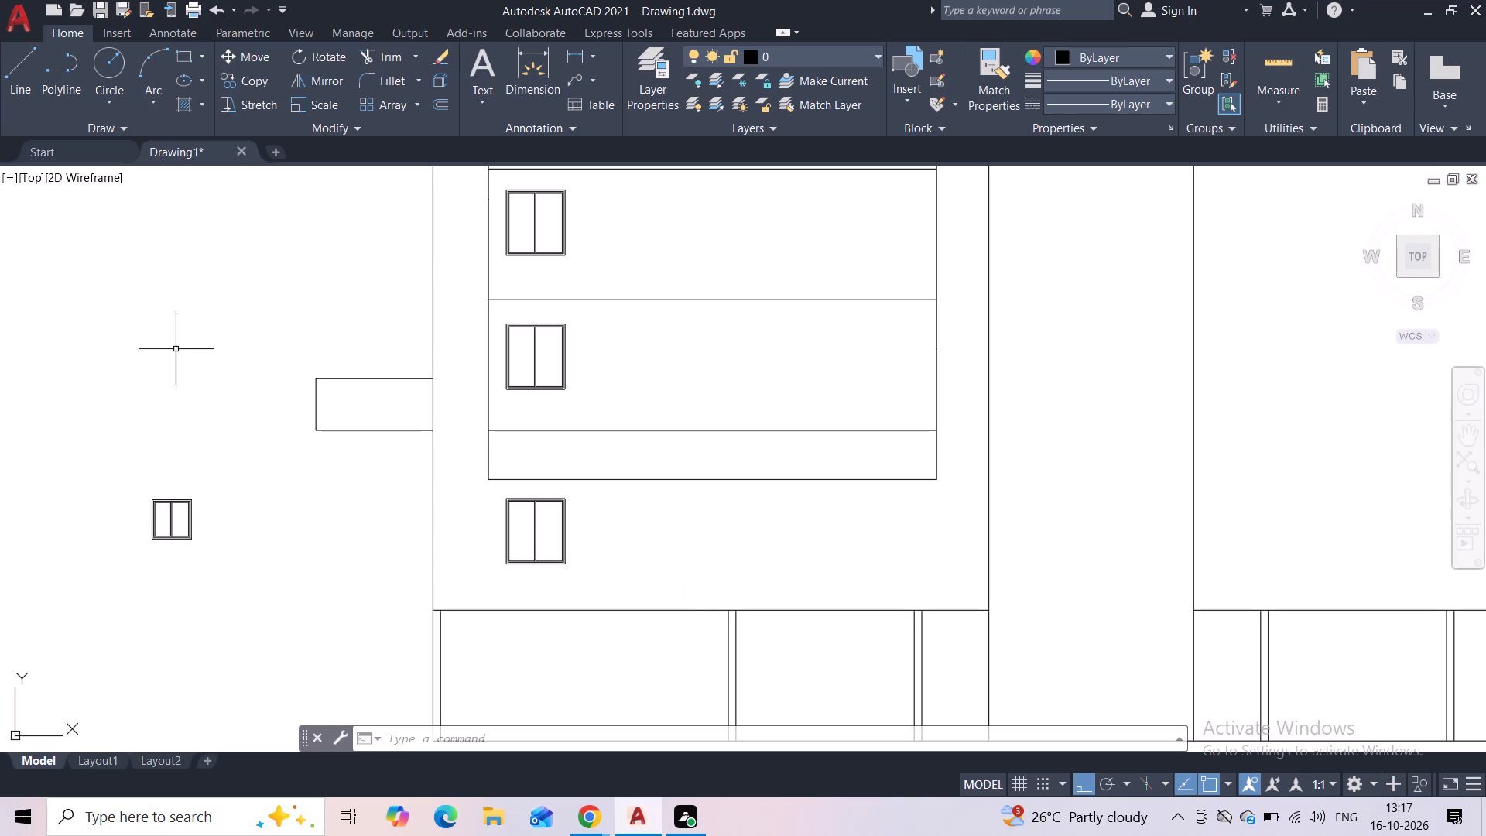
pyautogui.click(0, 79)
pyautogui.click(20, 76)
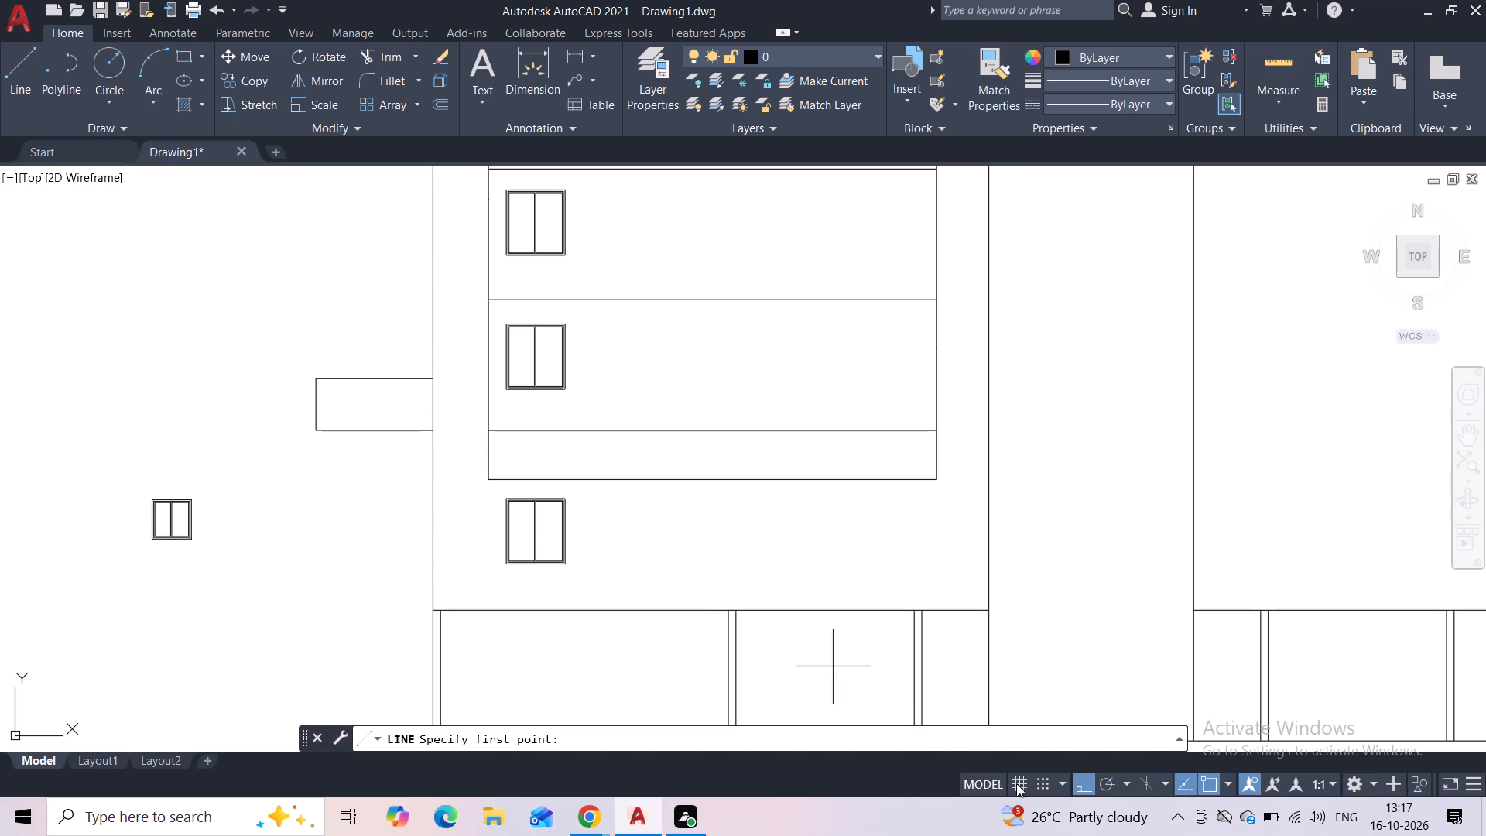
pyautogui.scroll(2, 738, 620)
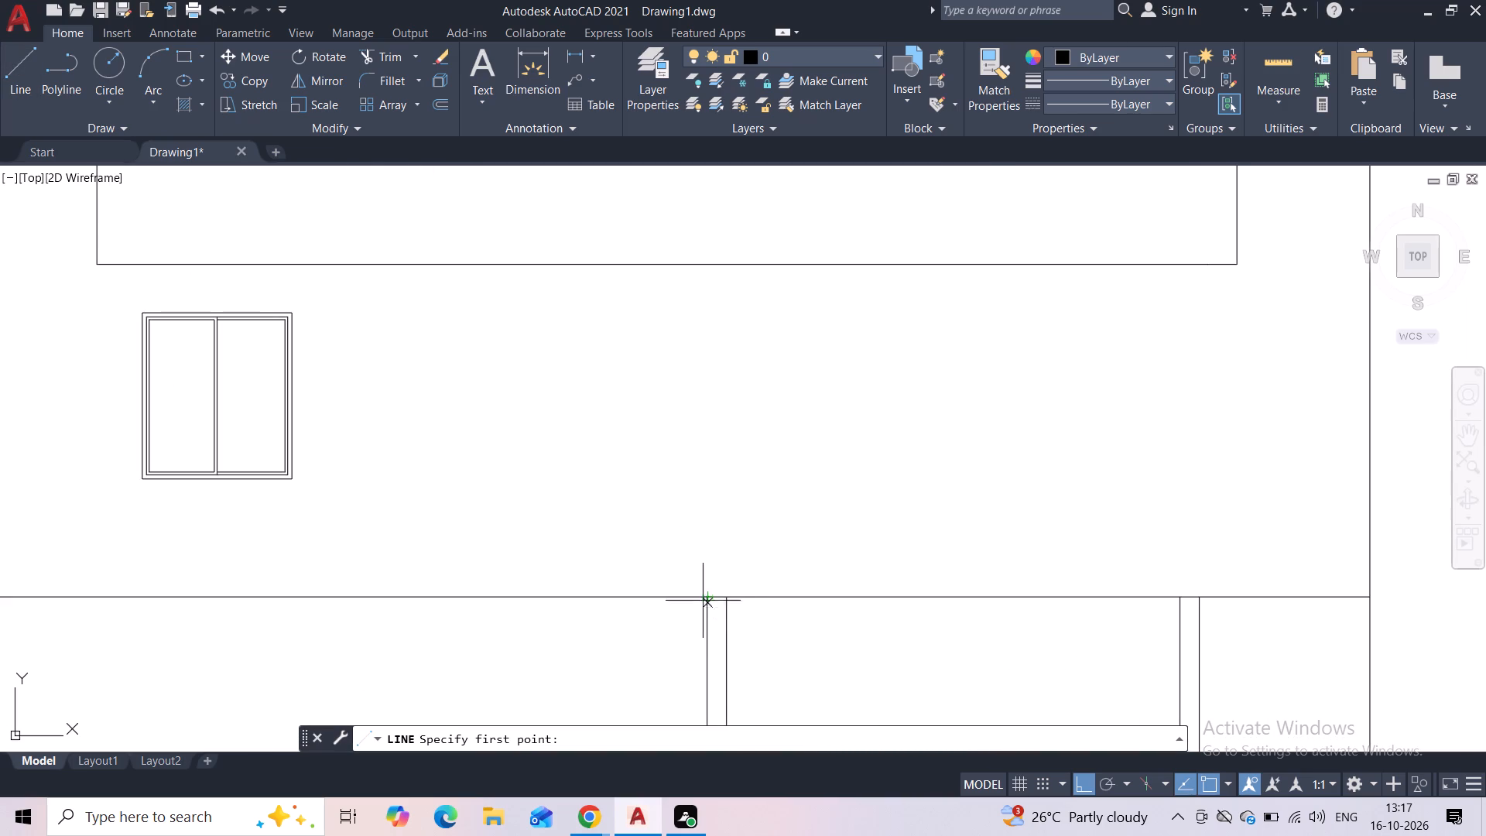
pyautogui.click(704, 601)
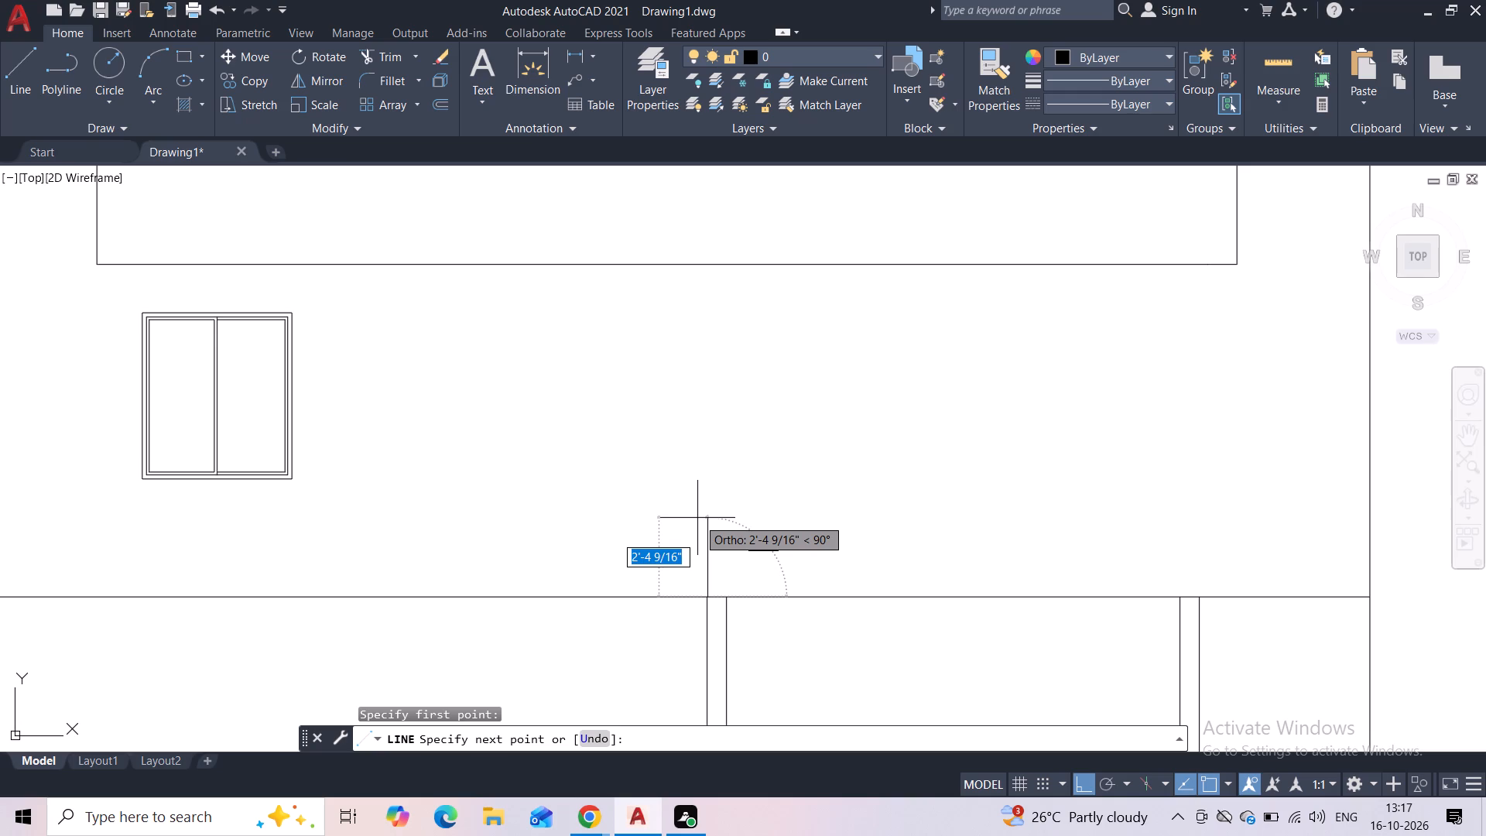
pyautogui.press('3')
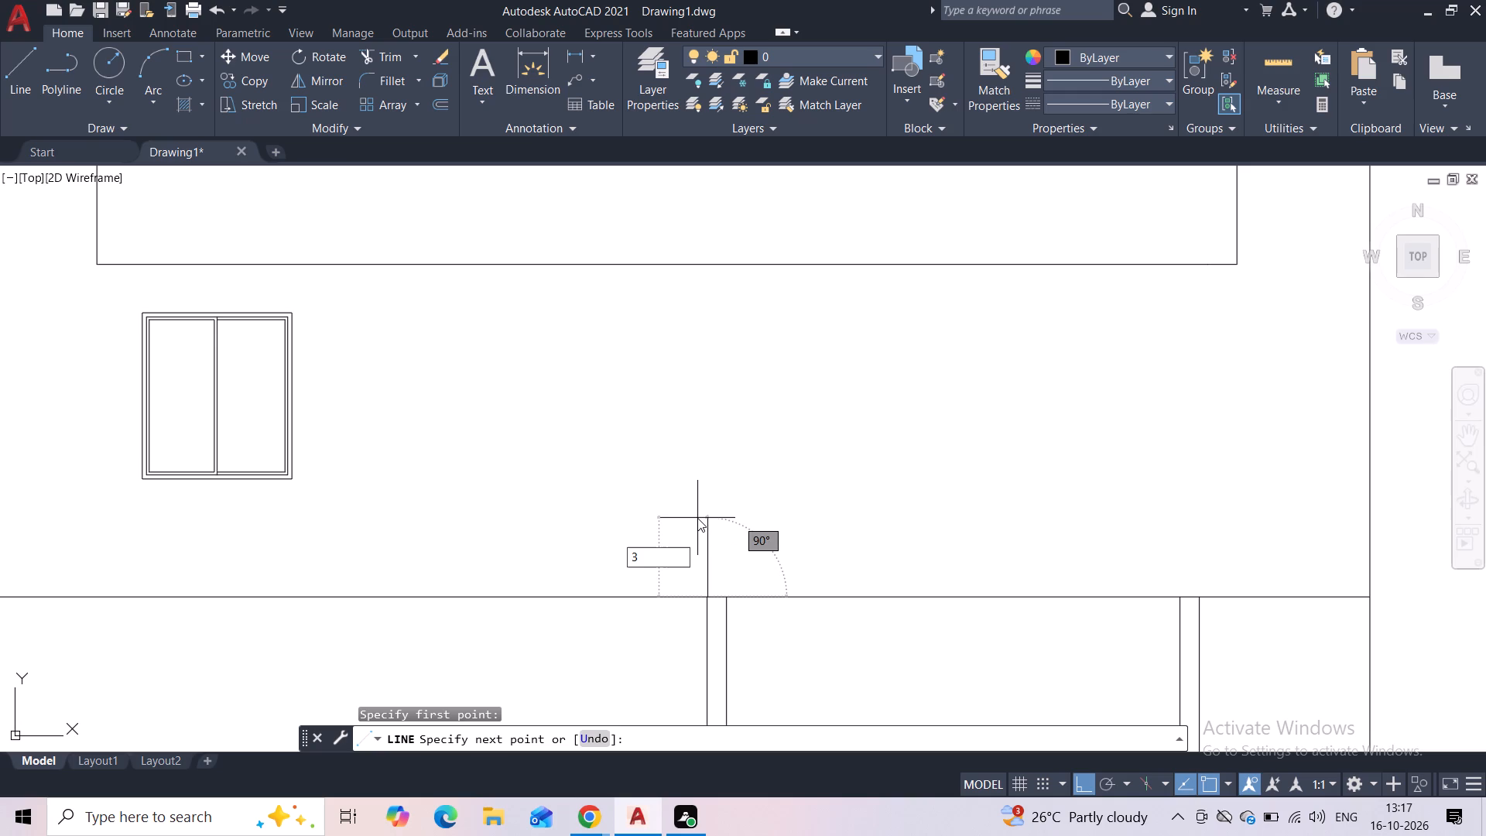
pyautogui.press("'")
pyautogui.press('Return')
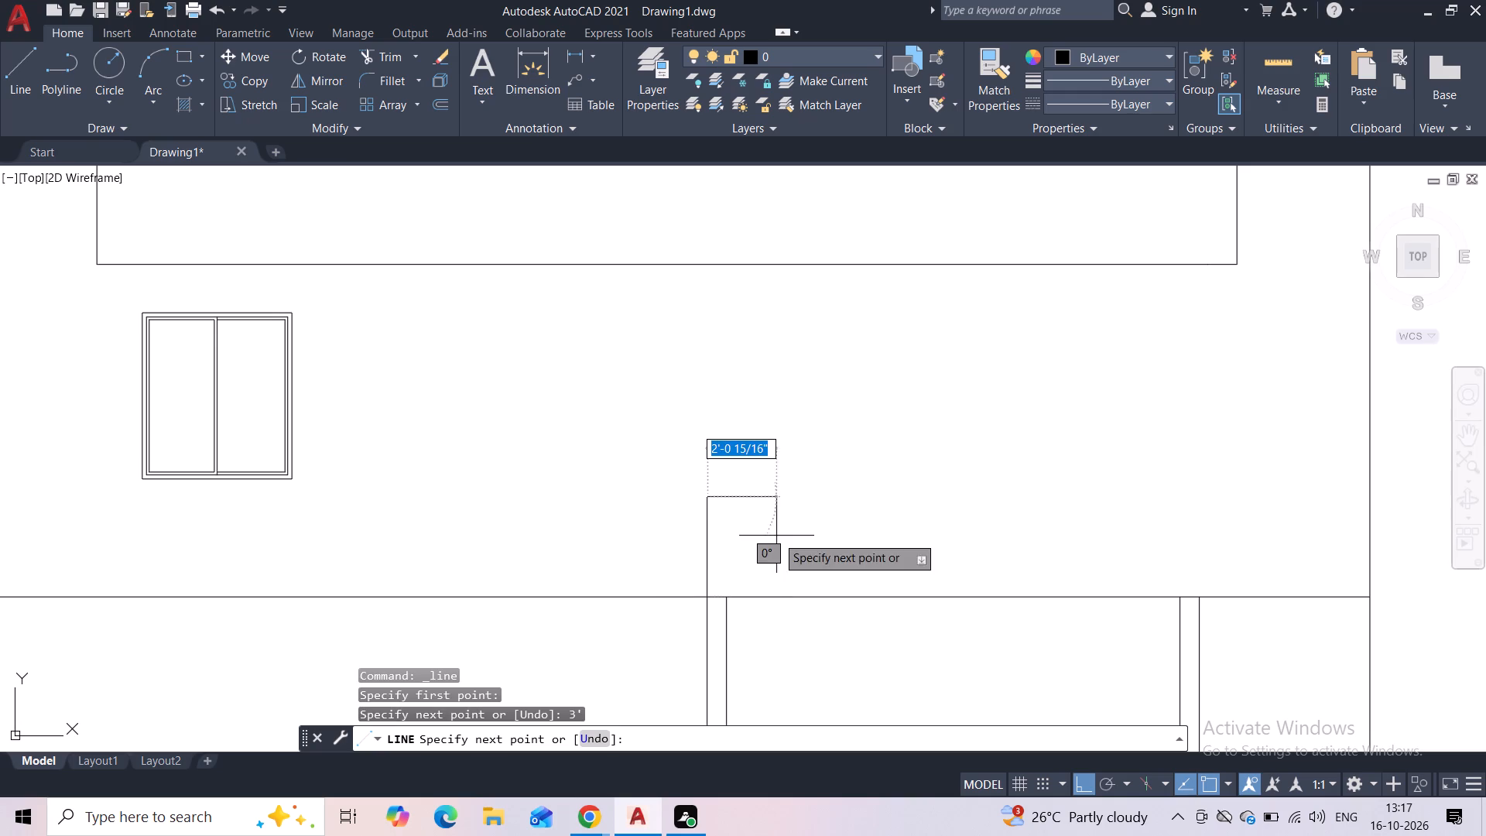
pyautogui.click(727, 507)
pyautogui.click(721, 599)
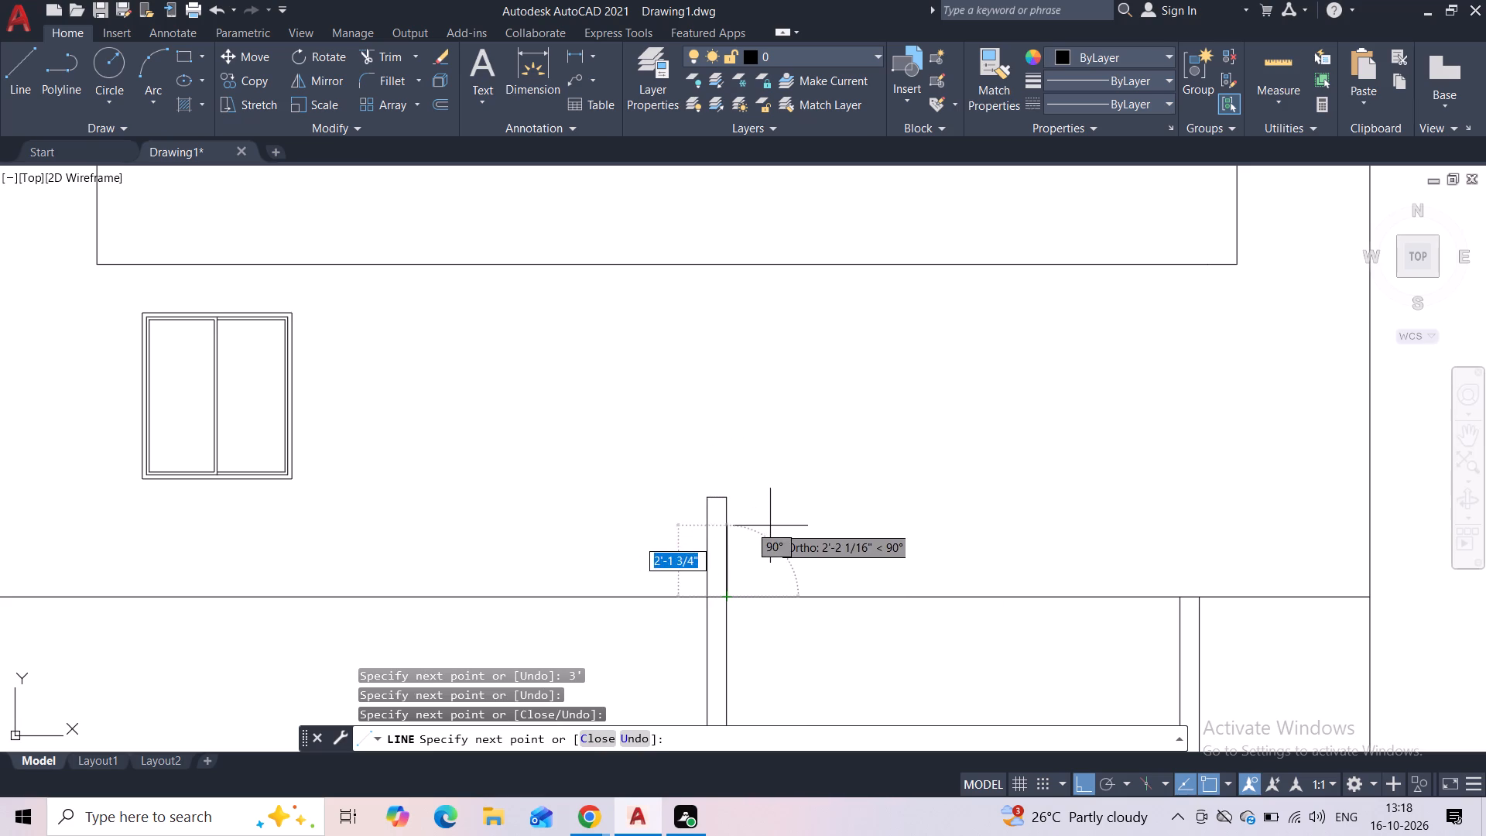
pyautogui.press('Escape')
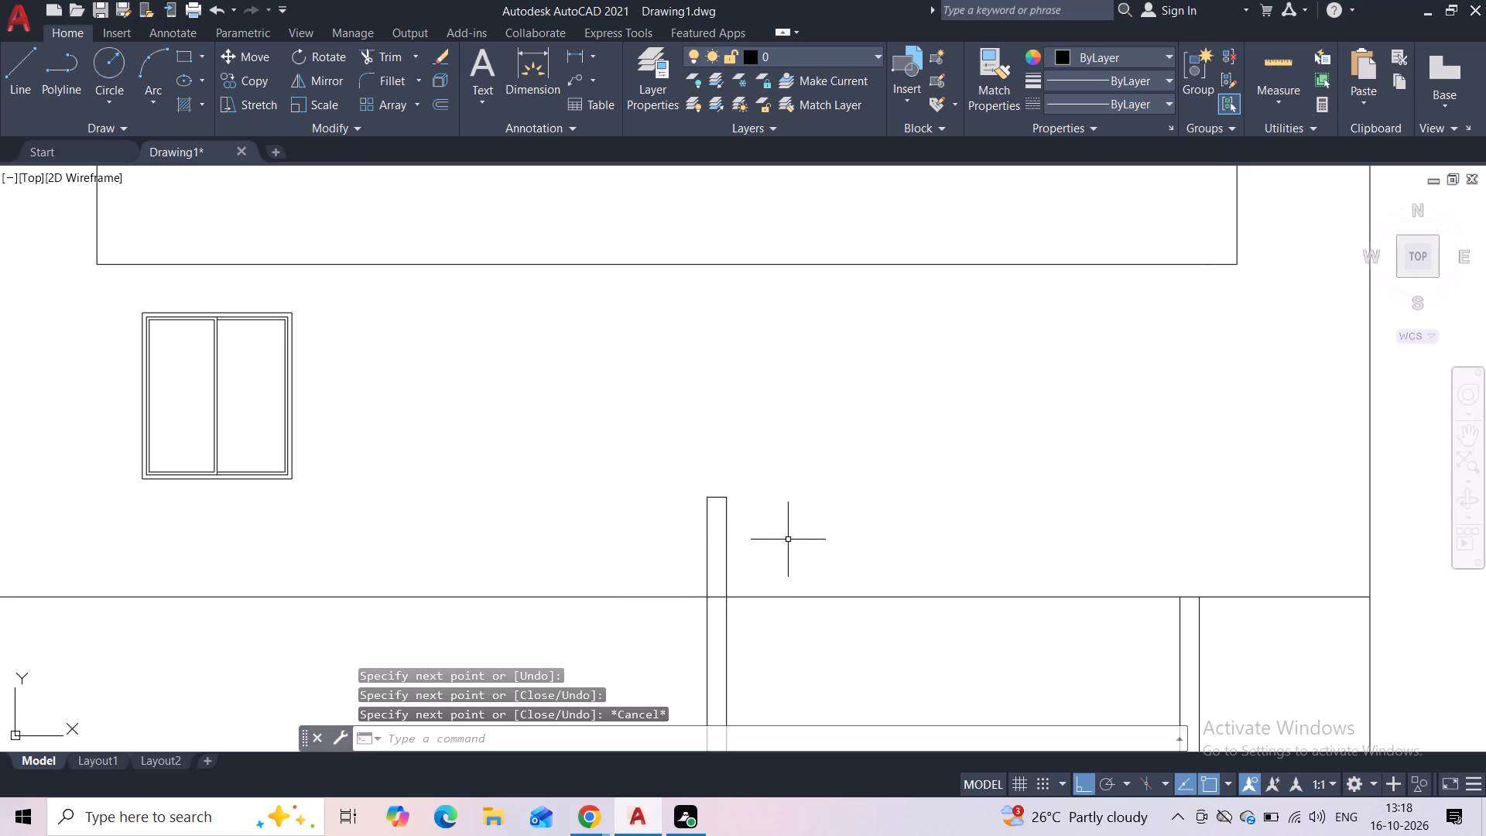
# Draw a line about 7'-7" leftward from the column extension's top-left corner, closing straight down to the floor line.
pyautogui.click(10, 63)
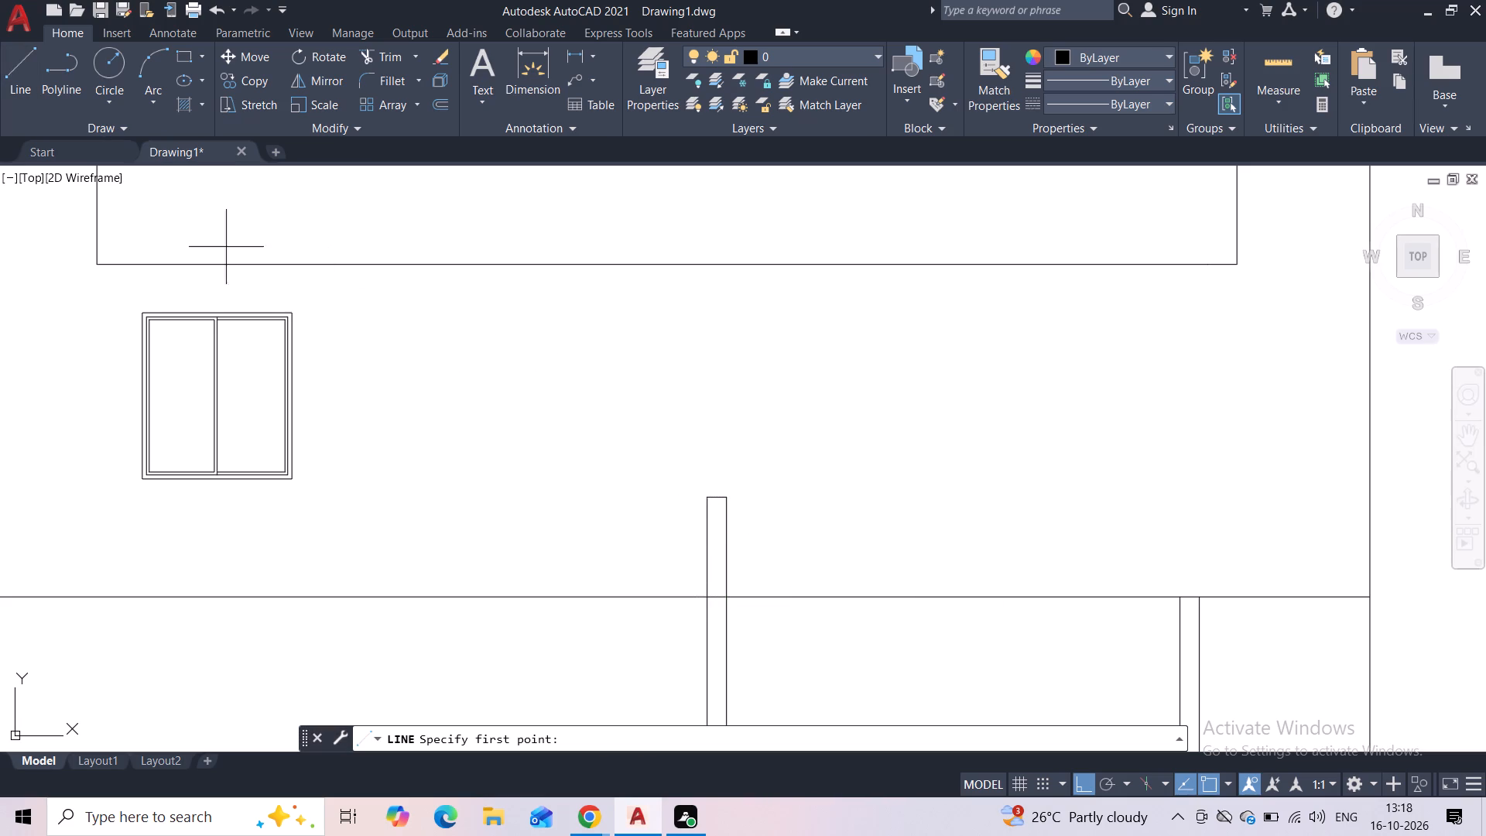
pyautogui.click(705, 499)
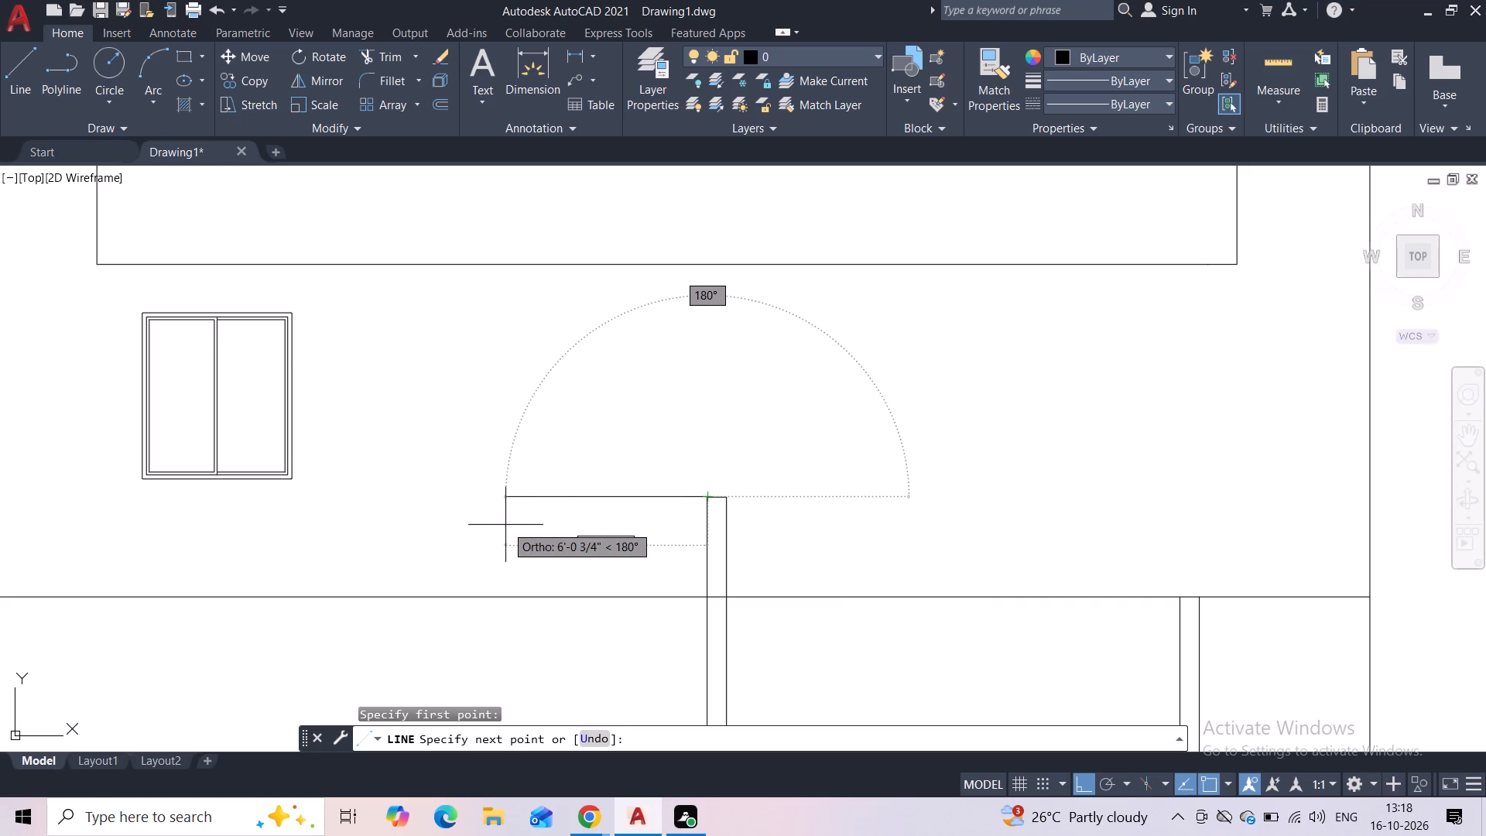
pyautogui.click(454, 498)
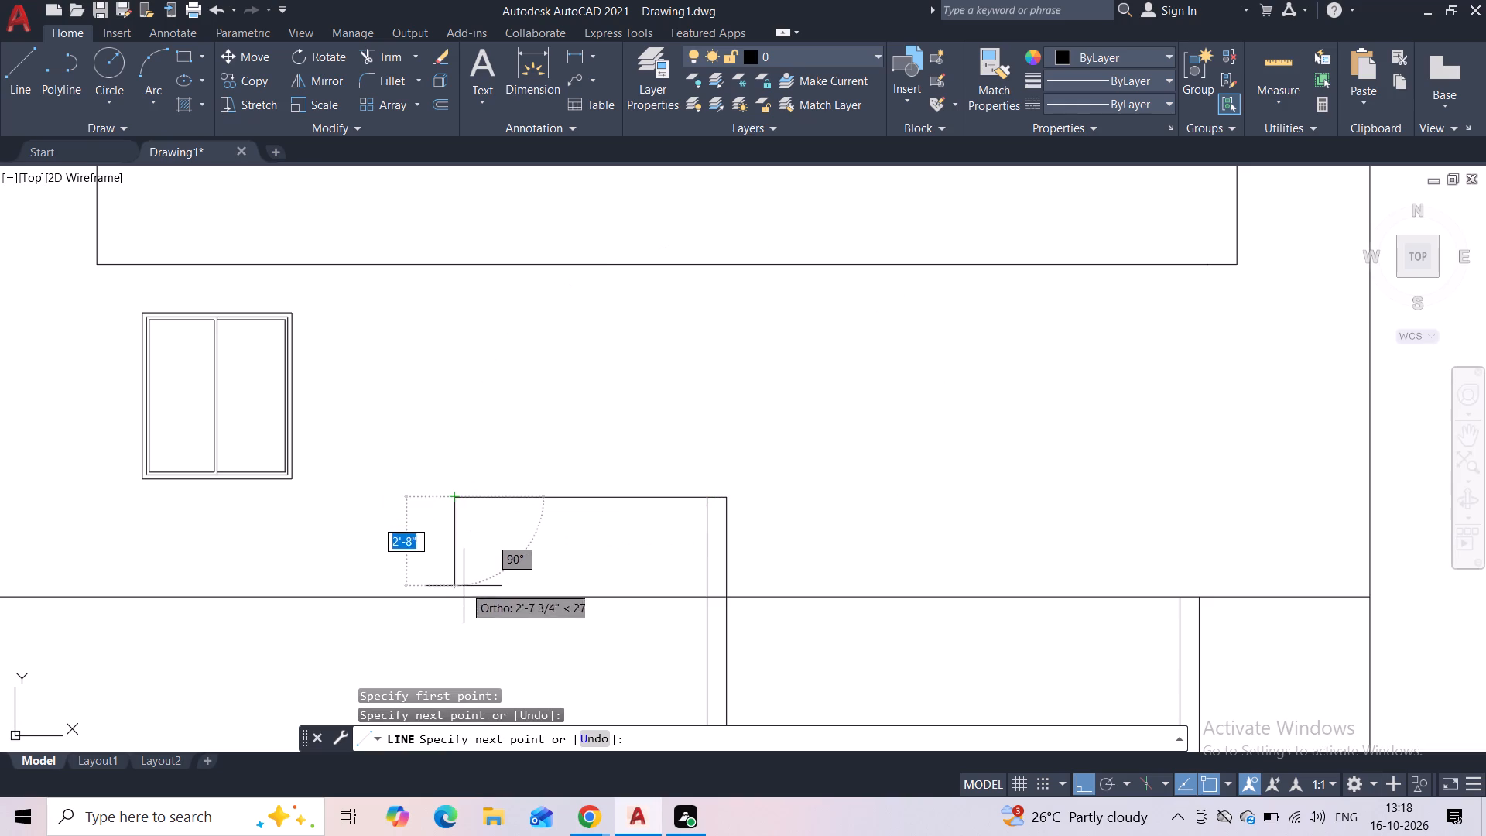
pyautogui.click(455, 596)
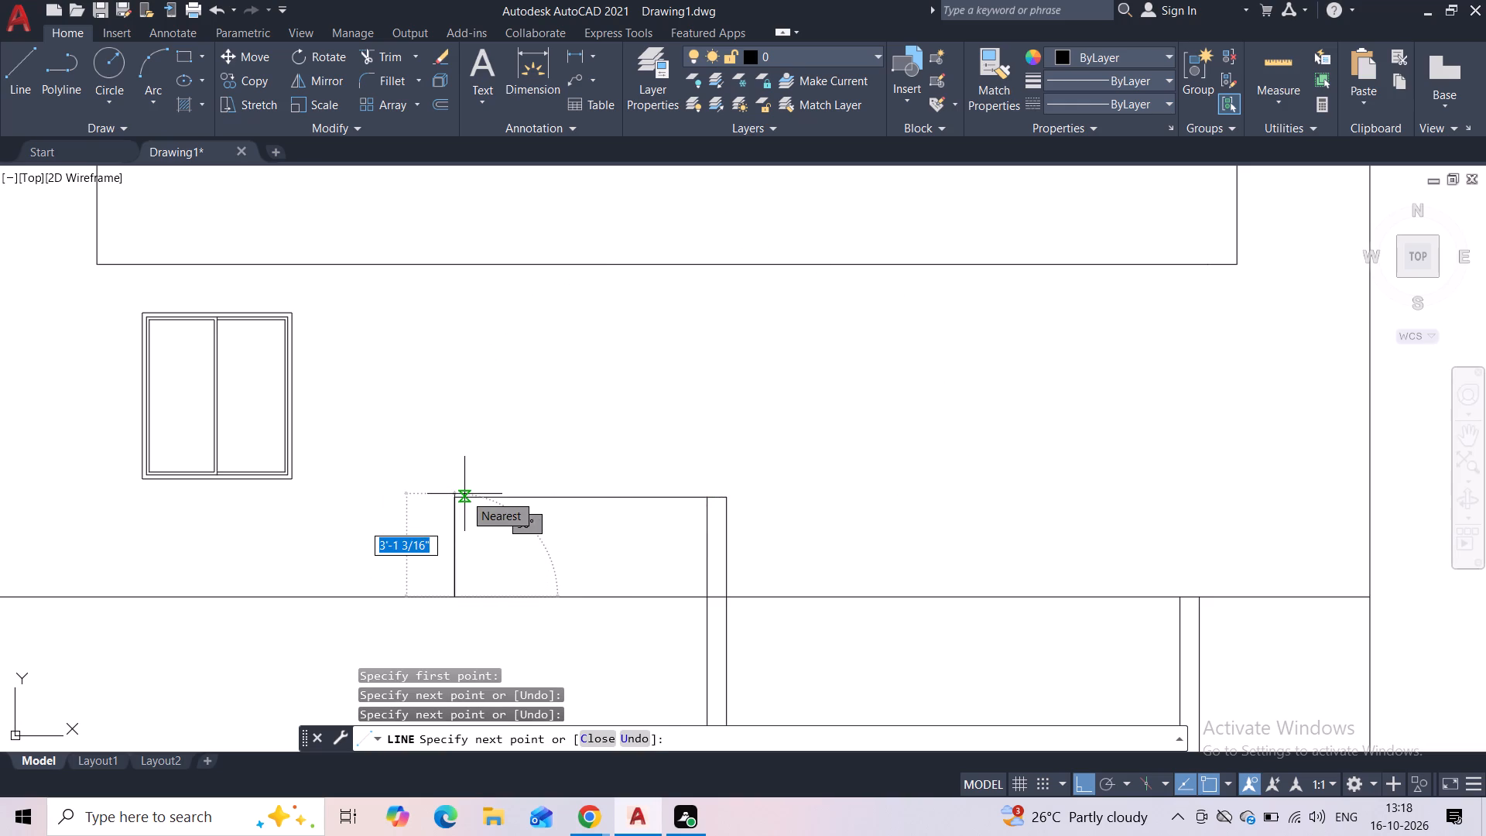
pyautogui.press('Escape')
# Draw a line from the extension's top-right corner to above the next column's left edge, closing down to the floor line.
pyautogui.press('space')
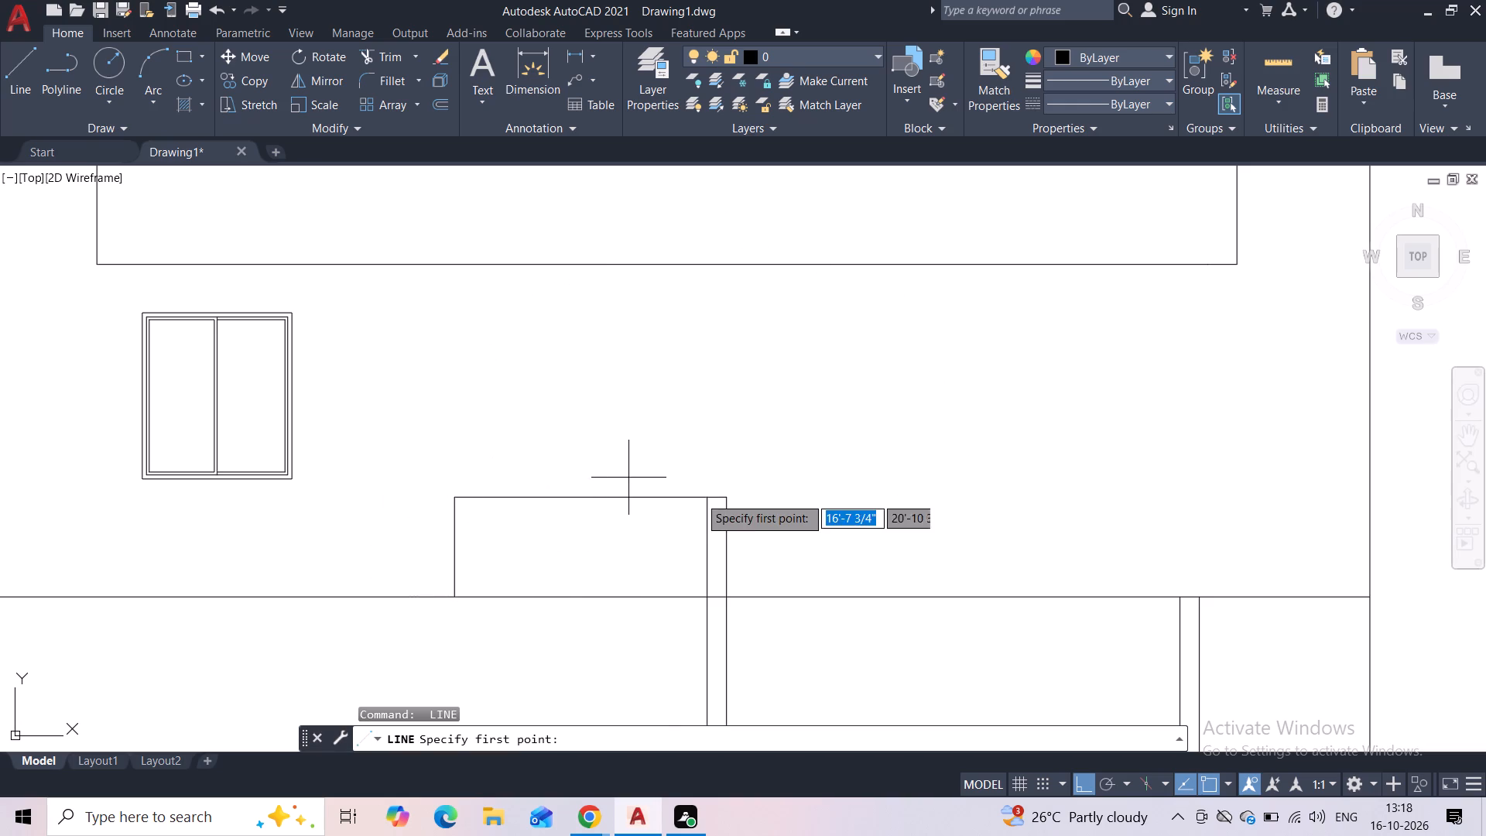
pyautogui.click(728, 503)
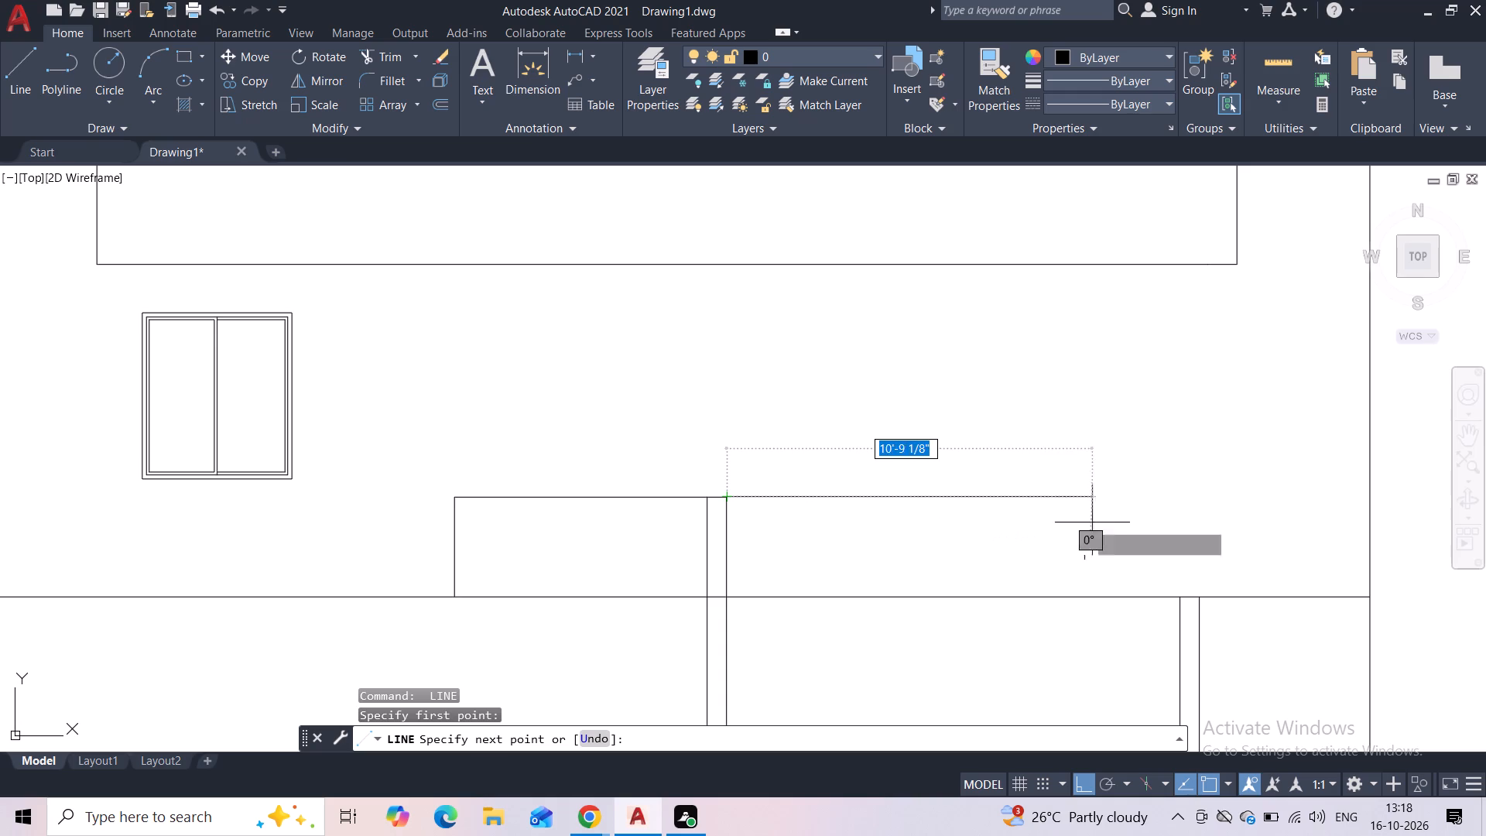
pyautogui.click(1181, 502)
pyautogui.click(1186, 597)
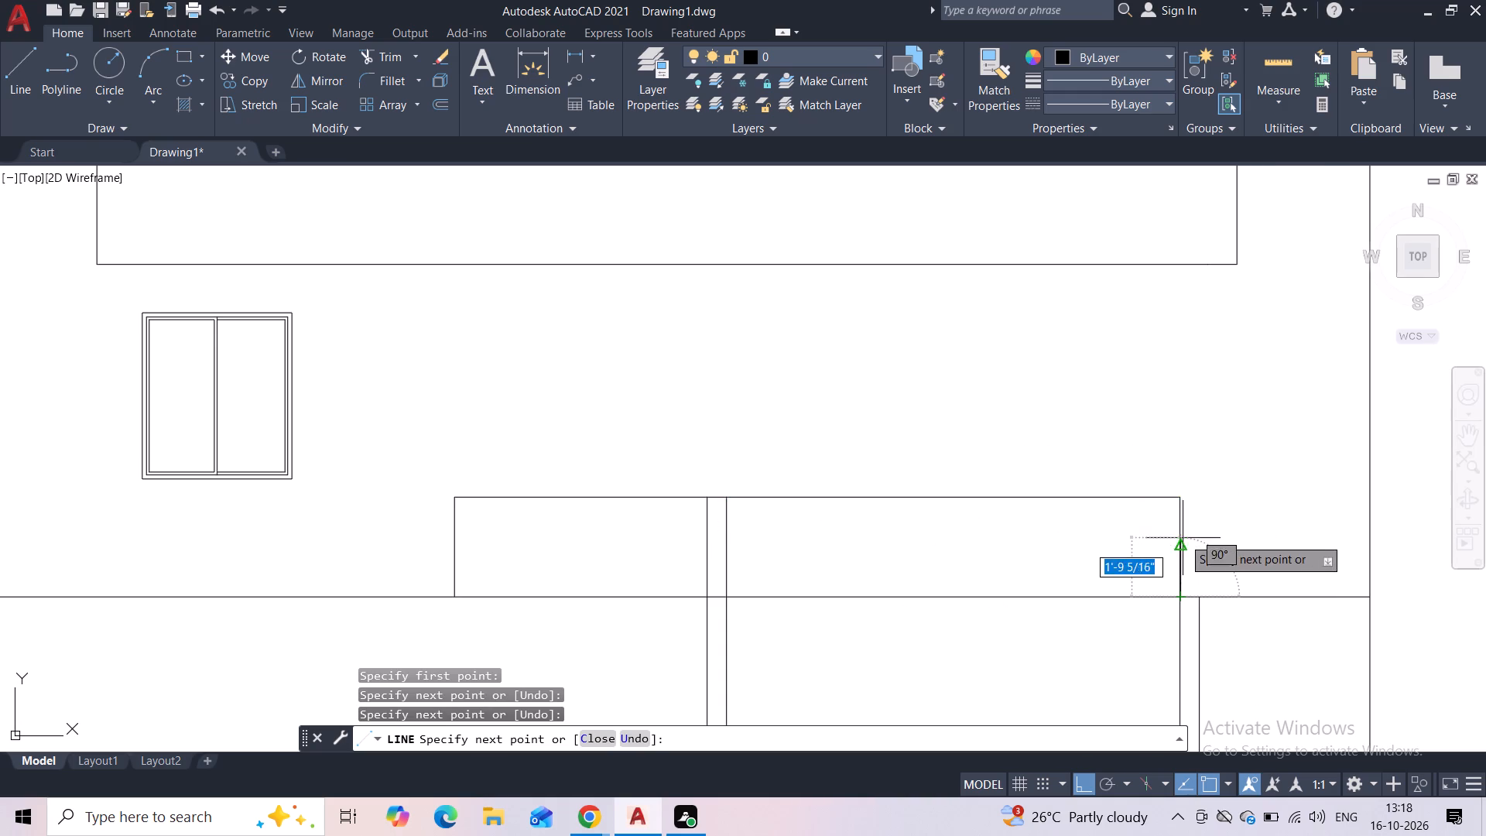
pyautogui.press('Escape')
# Draw the 7" wide top and right edge of the second column's extension down to the floor line.
pyautogui.press('space')
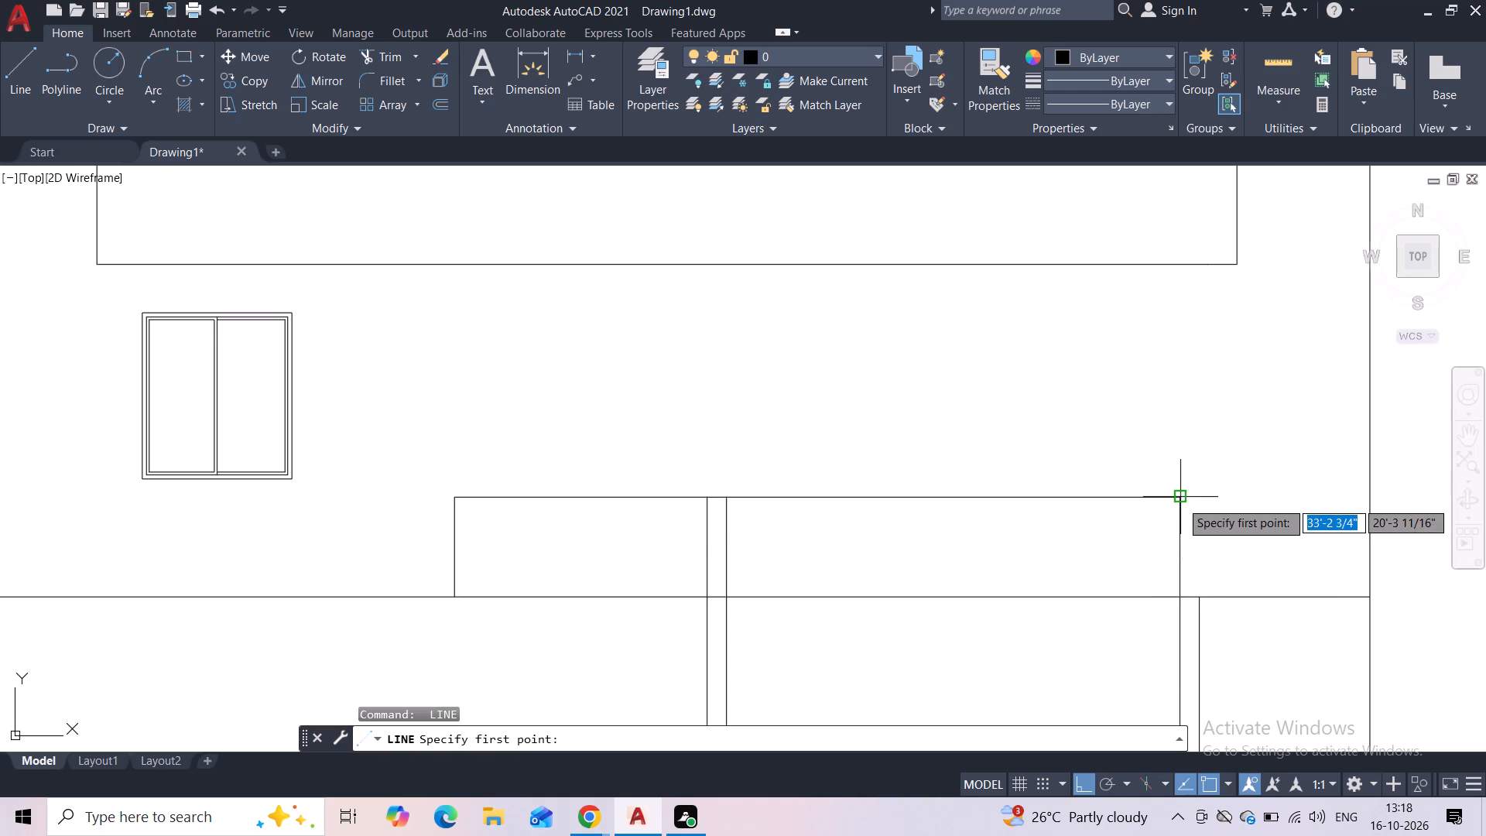
pyautogui.click(1180, 501)
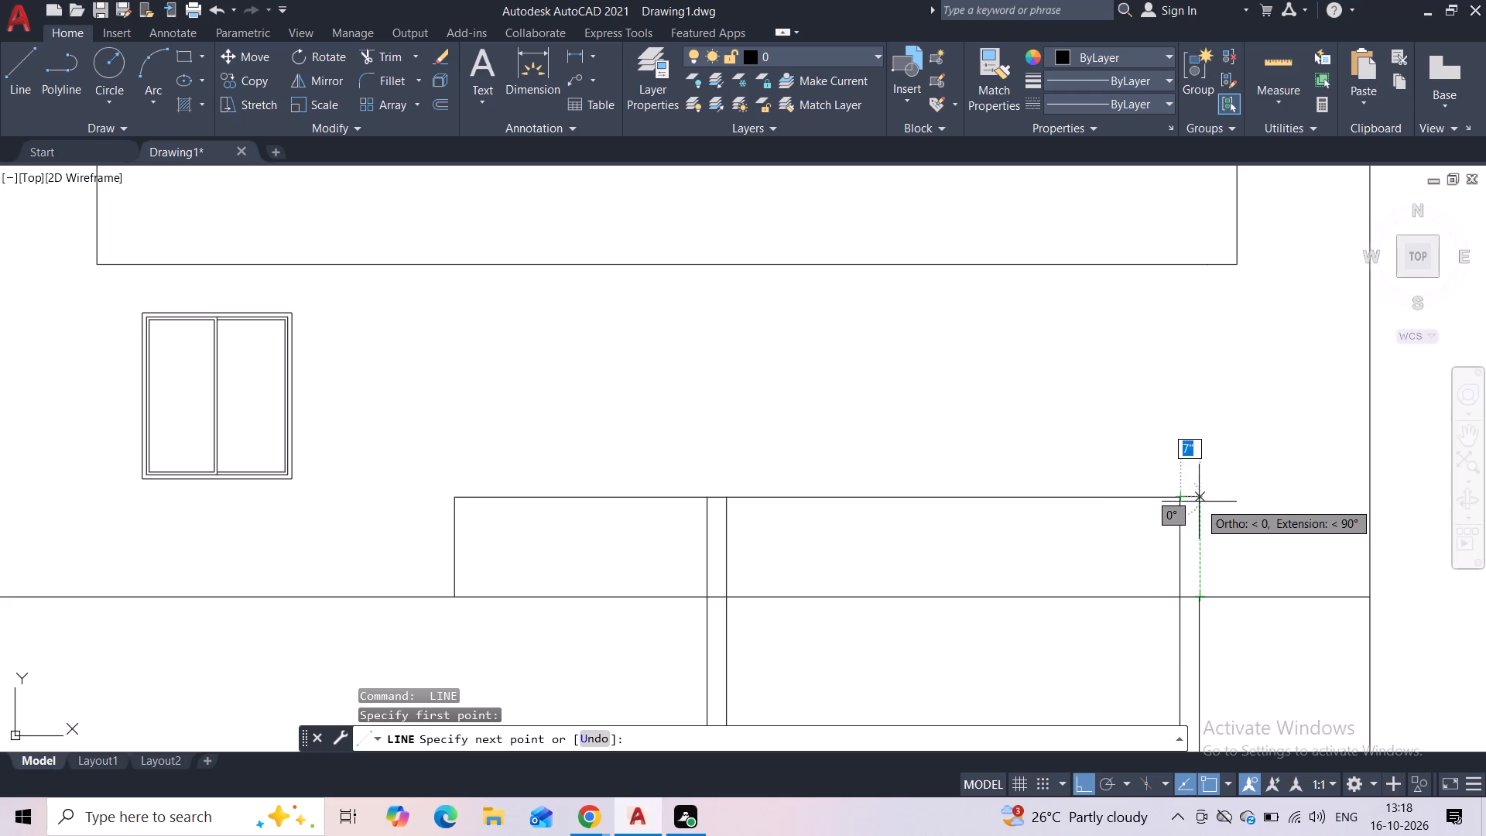
pyautogui.click(1199, 502)
pyautogui.click(1197, 598)
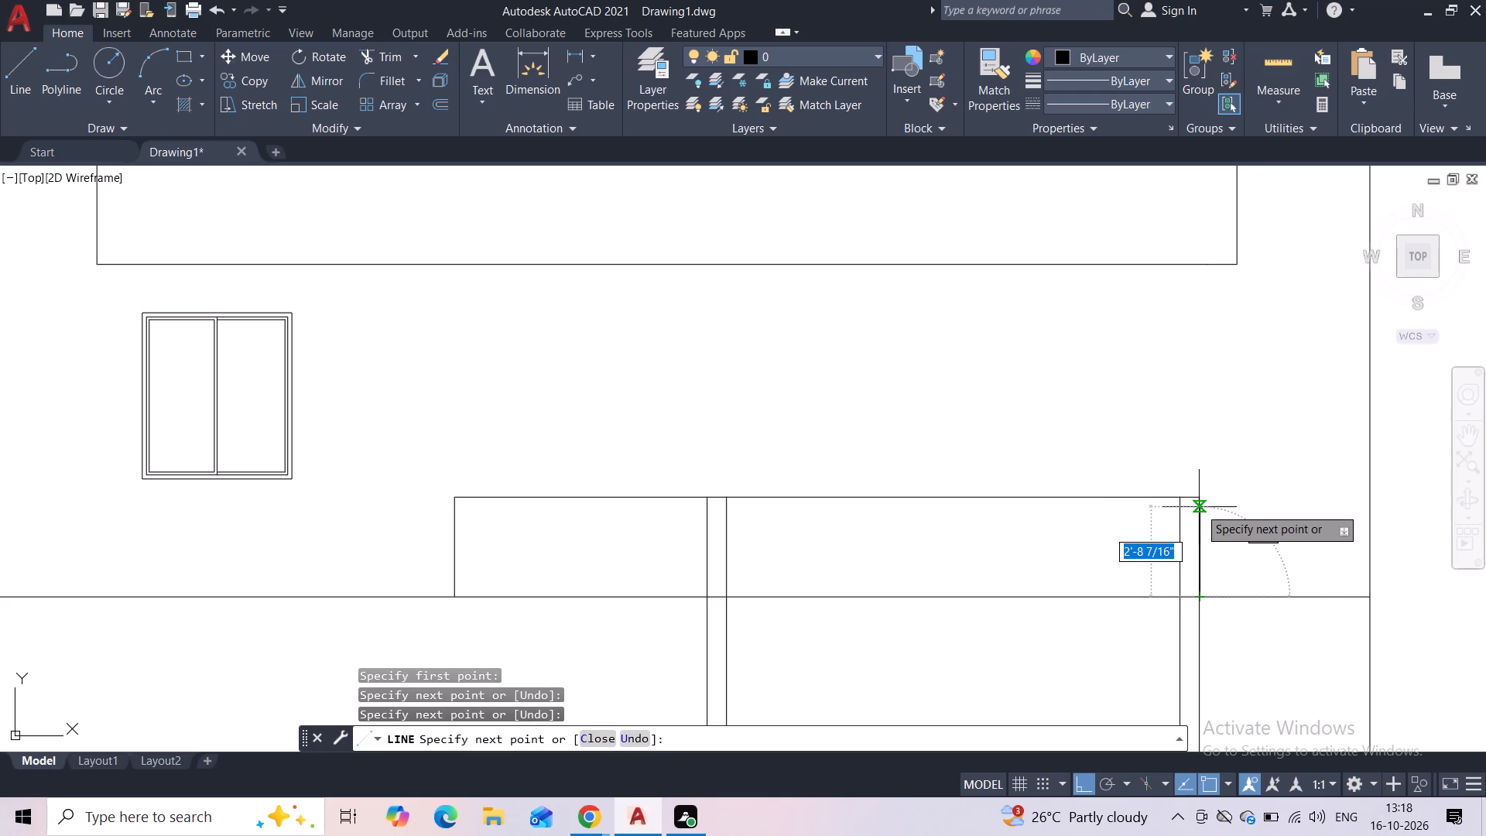
pyautogui.press('Escape')
pyautogui.press('y')
pyautogui.press('Escape')
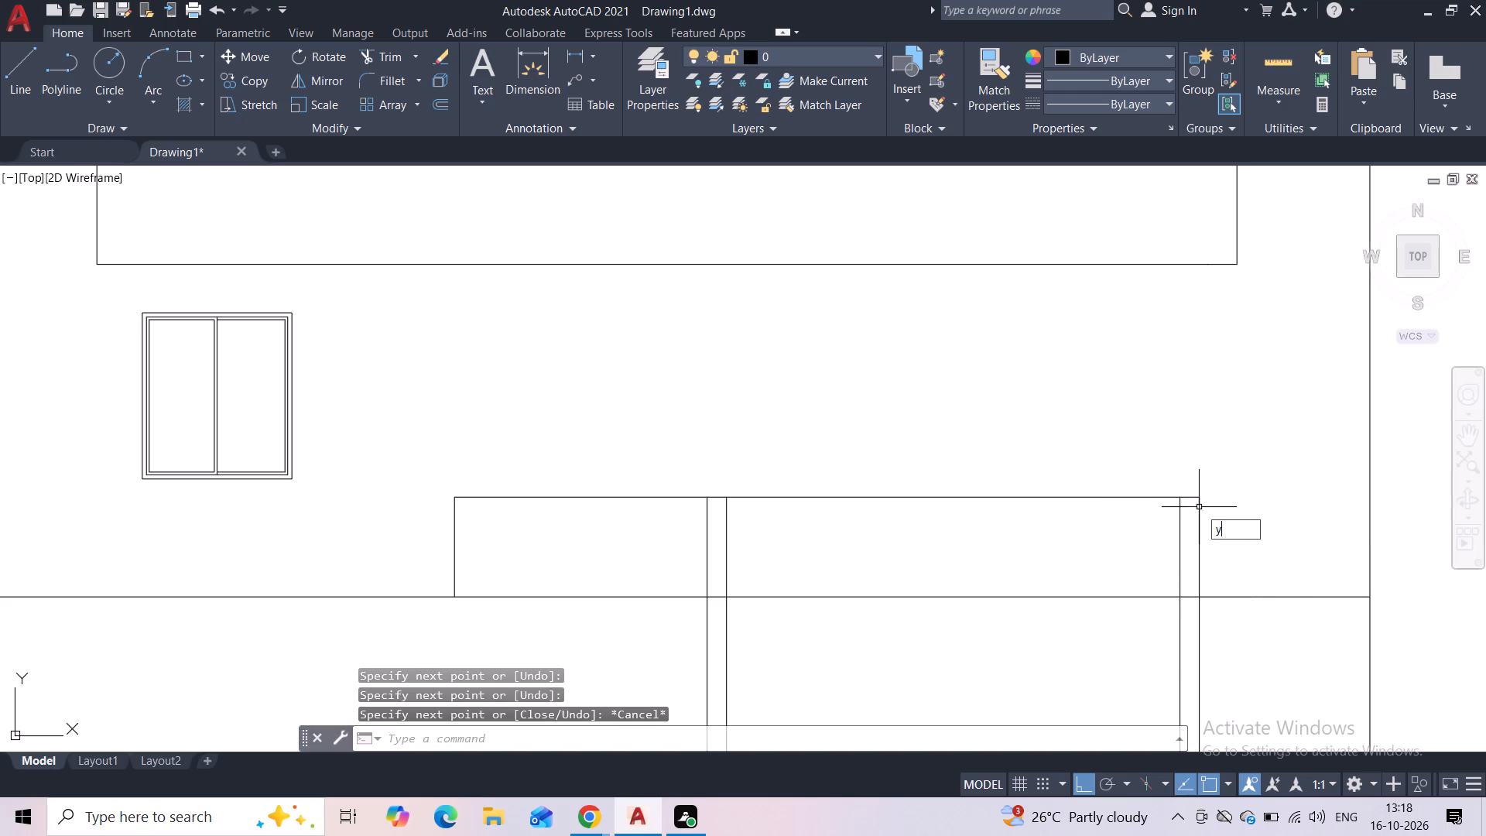
# Continue the band's top line from the second column extension horizontally to the building block's right edge.
pyautogui.press('space')
pyautogui.click(1204, 499)
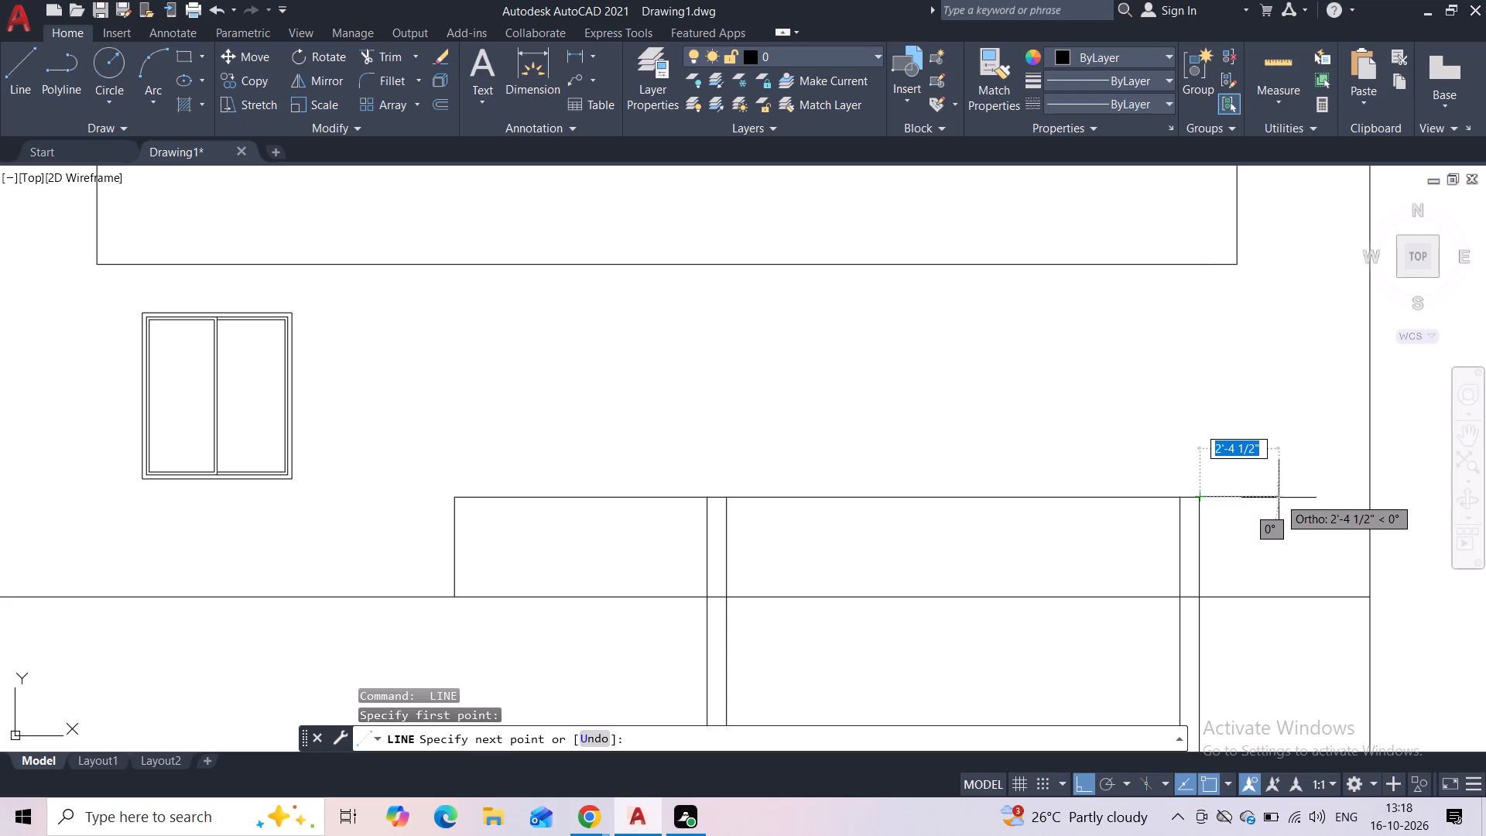
pyautogui.click(1364, 499)
pyautogui.press('Escape')
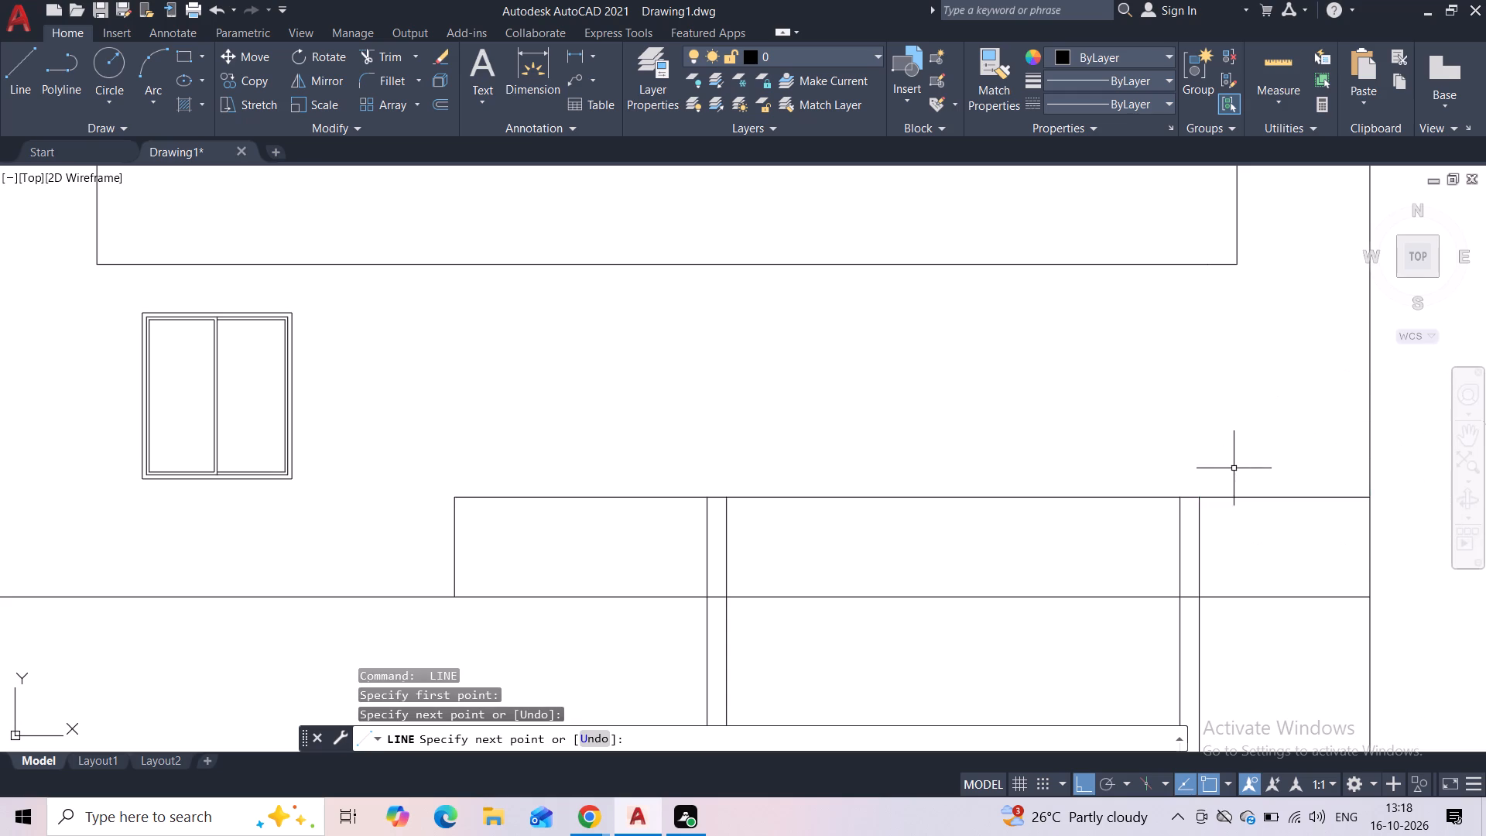
pyautogui.press('Escape')
# Stretch the loose window nearest the building upward in two stages to a height of about 5'.
pyautogui.scroll(-2, 1220, 474)
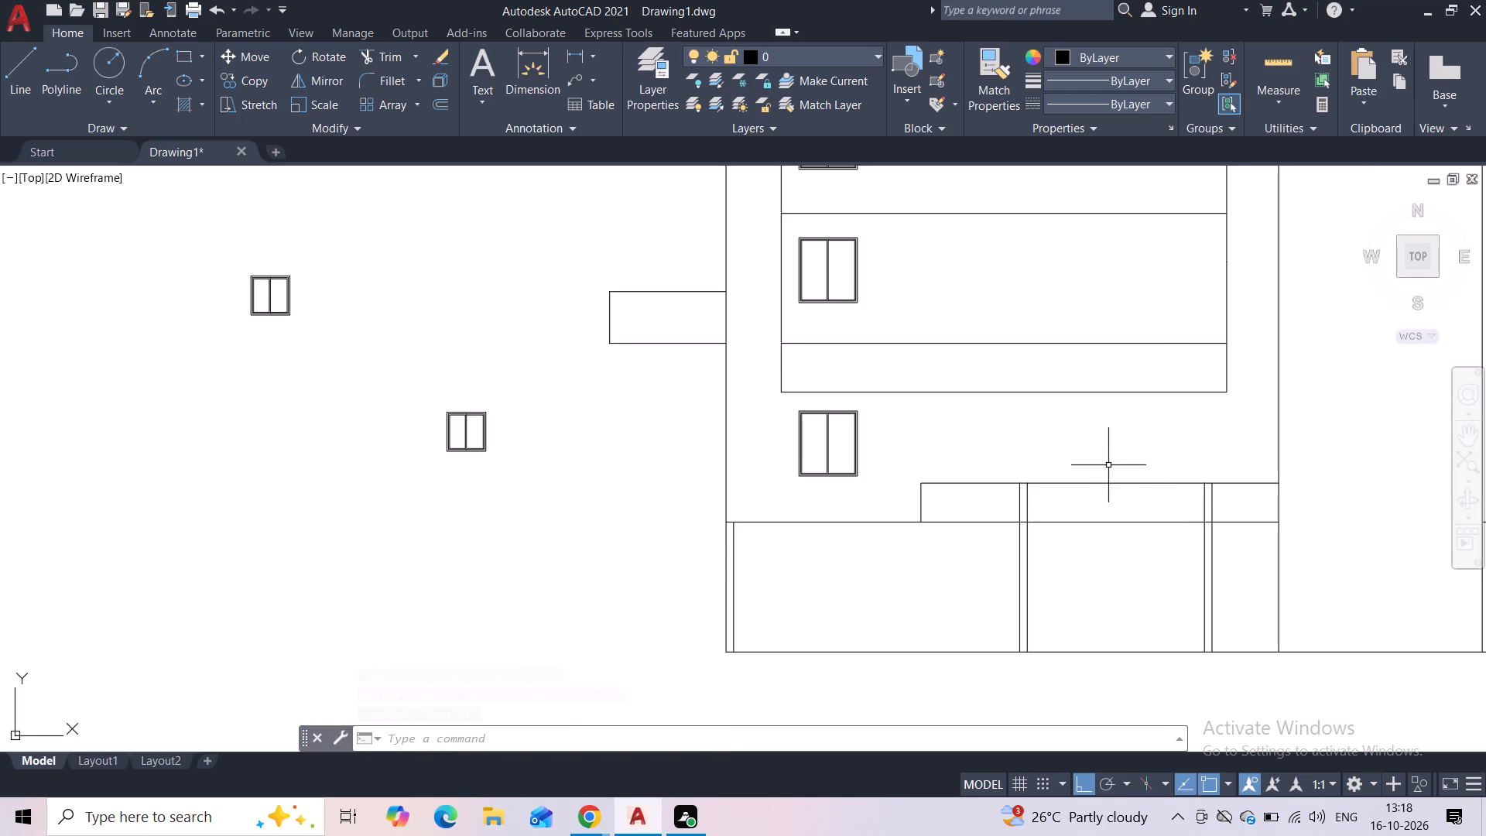
pyautogui.moveTo(1094, 466); pyautogui.dragTo(1104, 498, button='middle')
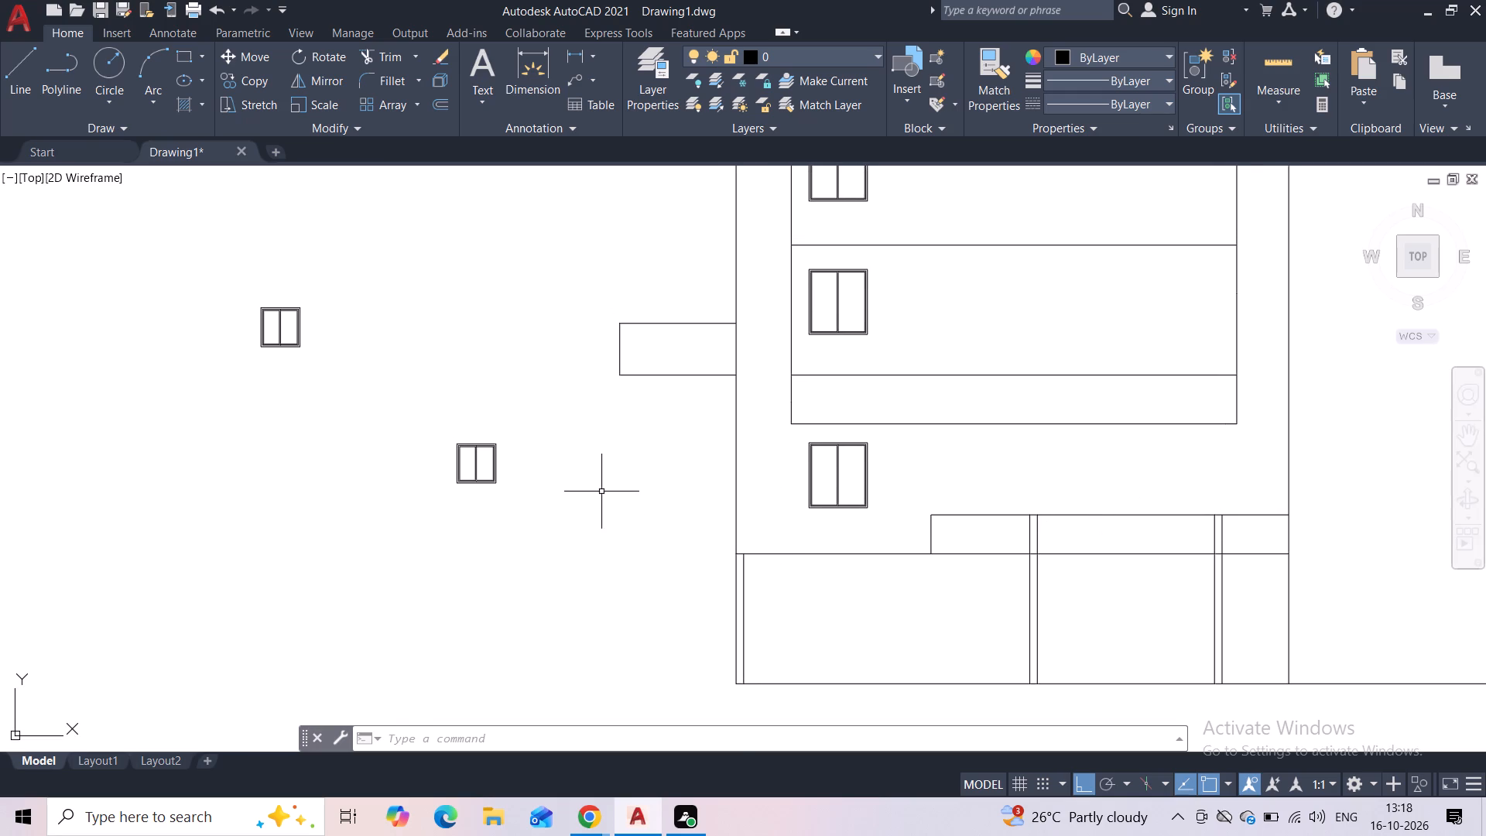
pyautogui.click(546, 442)
pyautogui.click(419, 494)
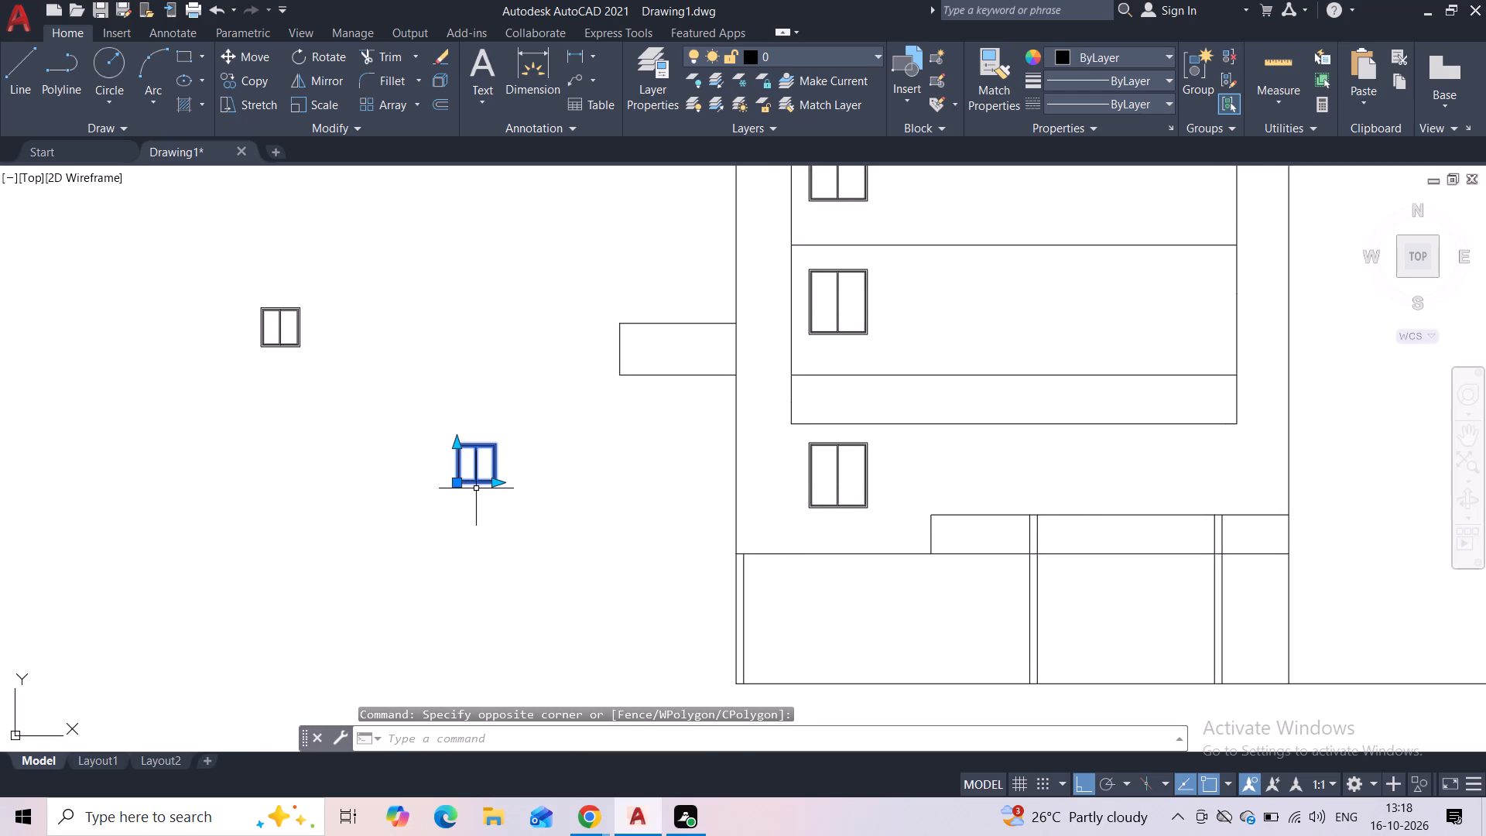
pyautogui.scroll(1, 486, 467)
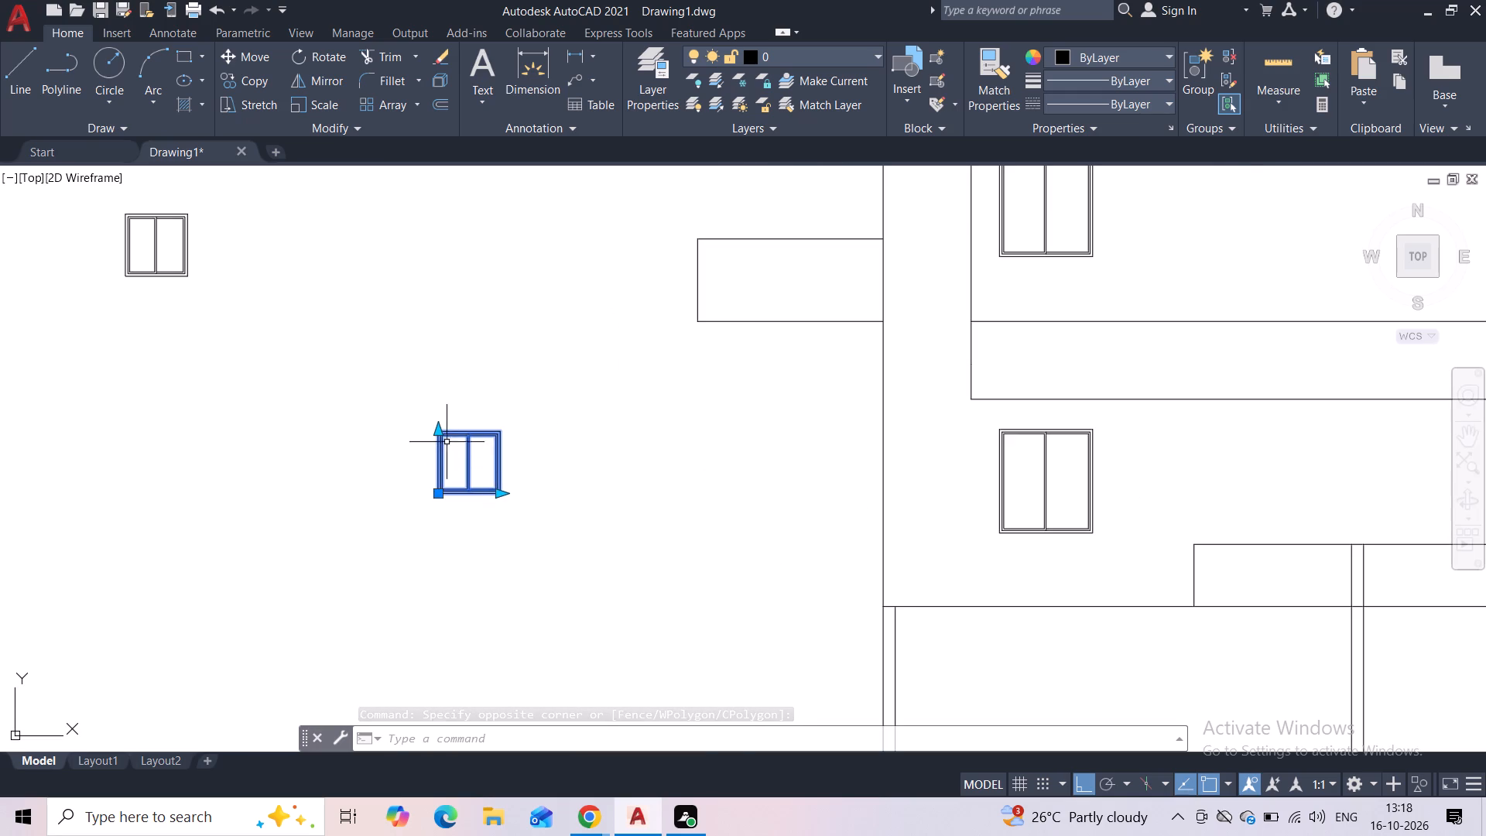
pyautogui.click(440, 439)
pyautogui.click(436, 427)
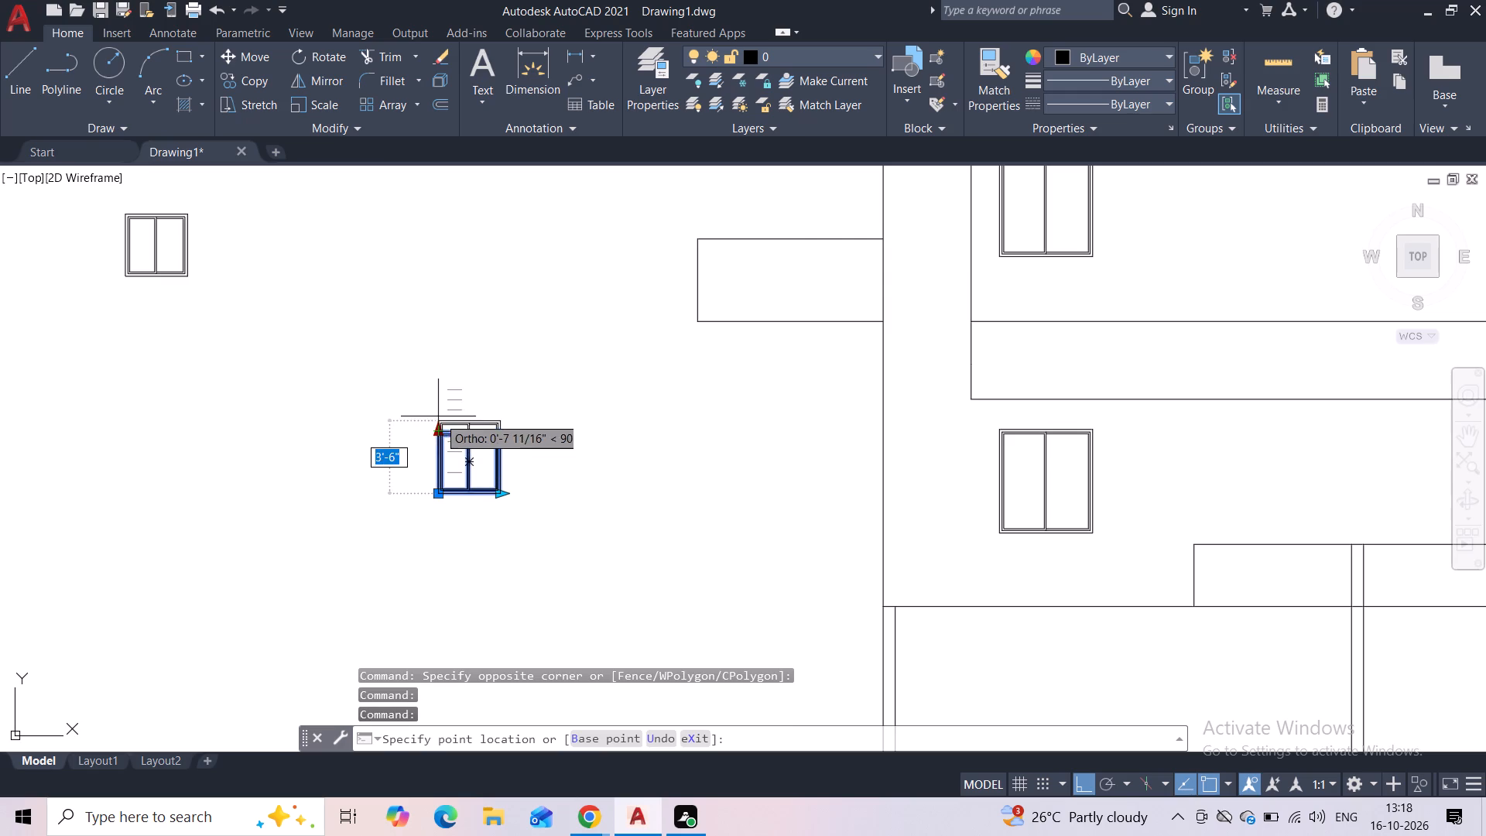
pyautogui.click(438, 415)
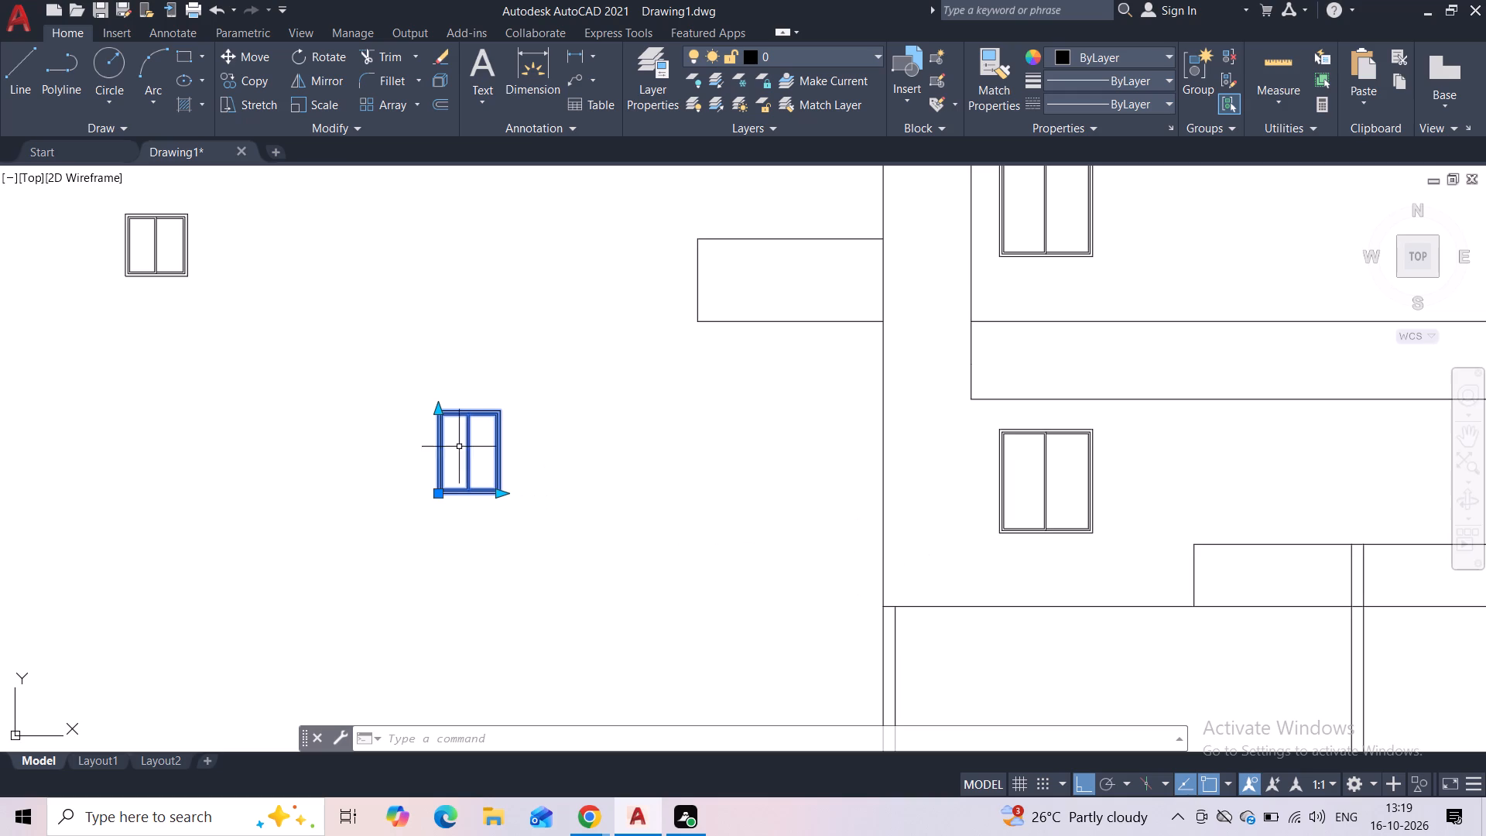
pyautogui.click(438, 406)
pyautogui.click(437, 392)
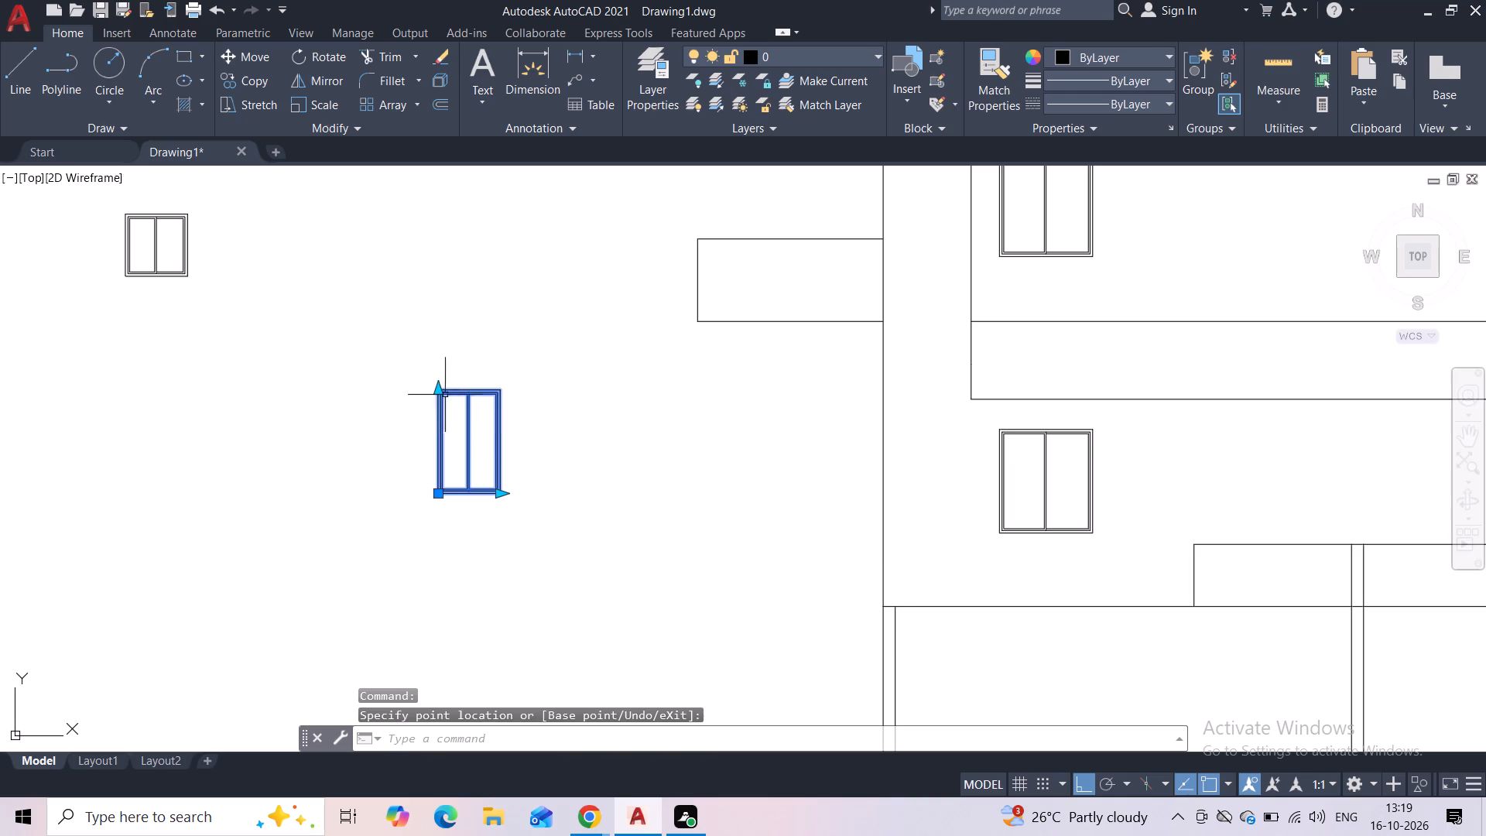
# Move the stretched narrow window by its top-left corner onto the building, with its base just above the raised band near the band's left end.
pyautogui.click(259, 62)
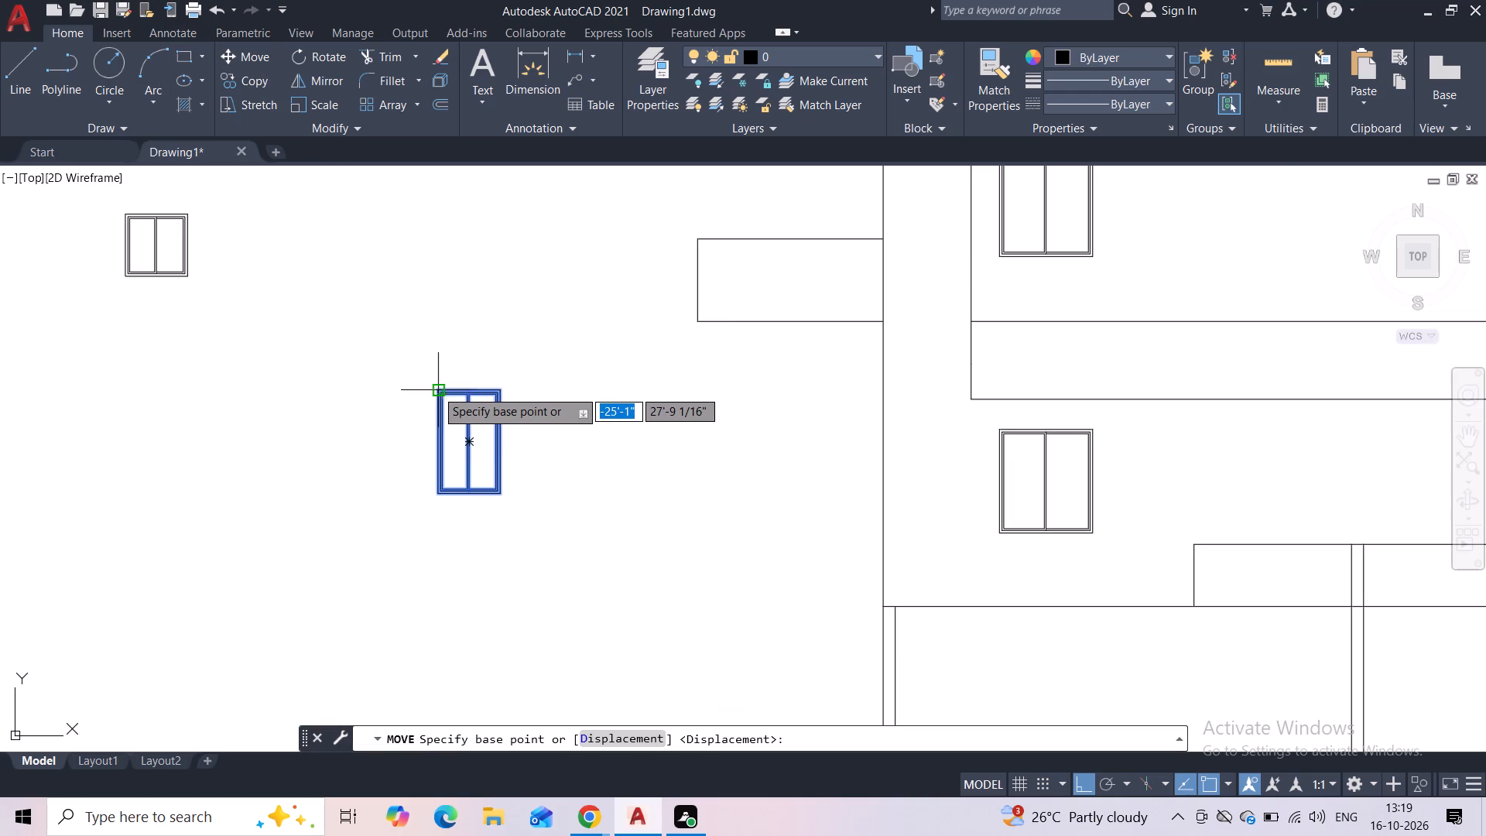
pyautogui.scroll(2, 435, 389)
pyautogui.click(433, 389)
pyautogui.moveTo(632, 416); pyautogui.dragTo(411, 346, button='middle')
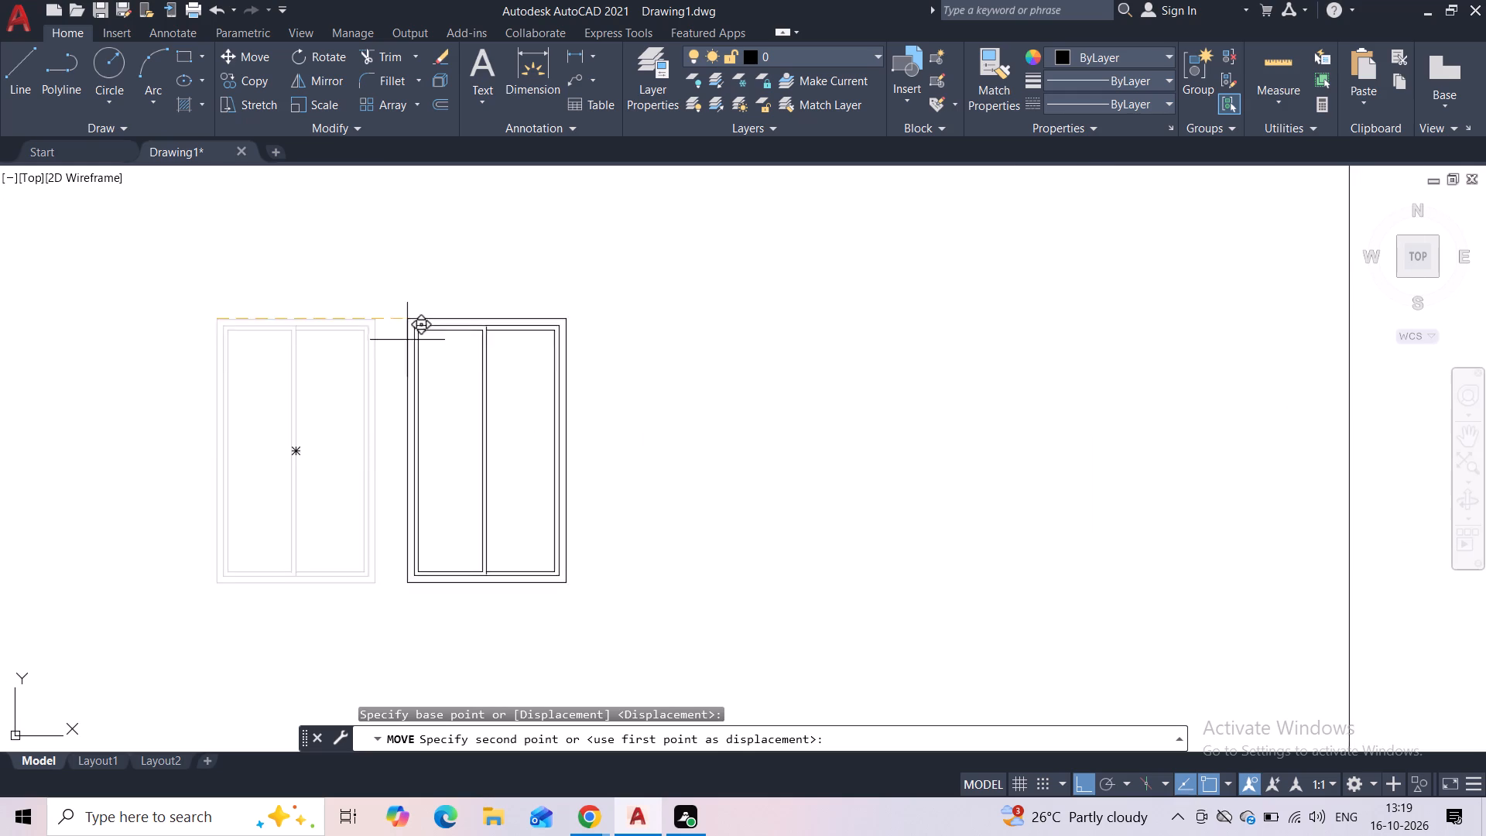
pyautogui.scroll(-3, 581, 443)
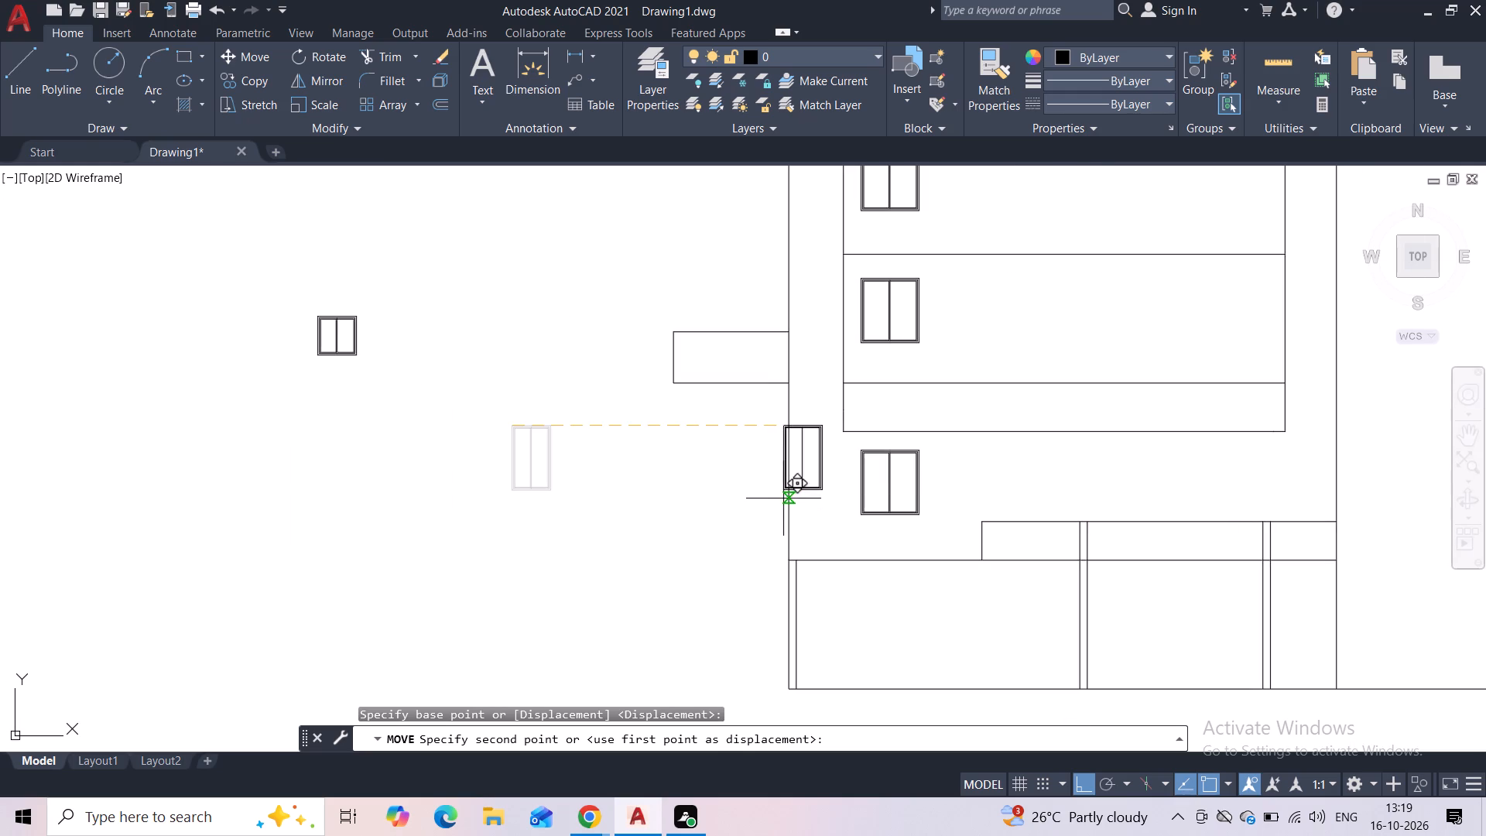
pyautogui.press('F8')
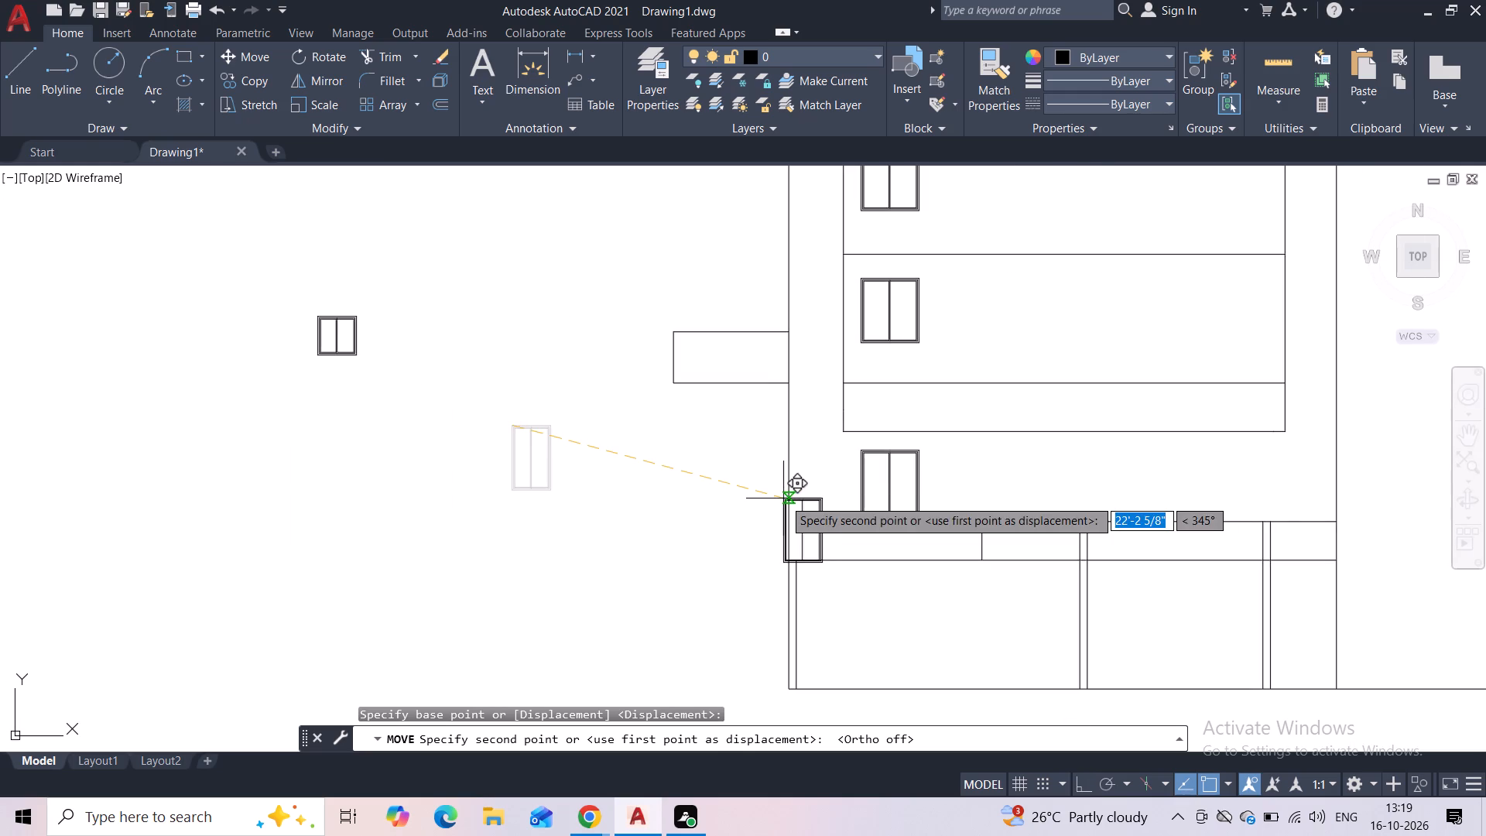
pyautogui.scroll(2, 958, 478)
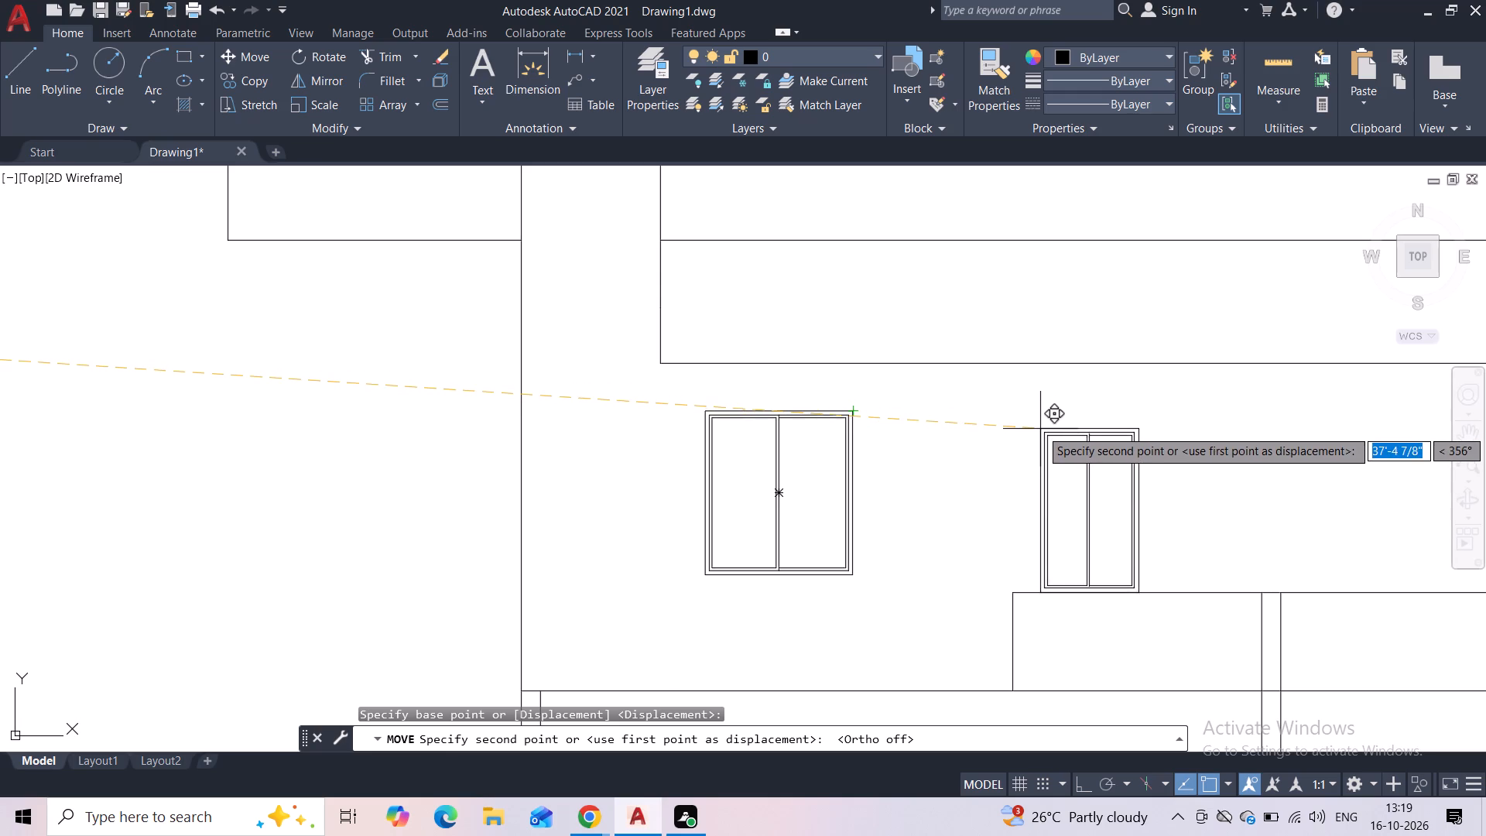
pyautogui.click(1040, 428)
pyautogui.moveTo(1137, 545); pyautogui.dragTo(1105, 491, button='middle')
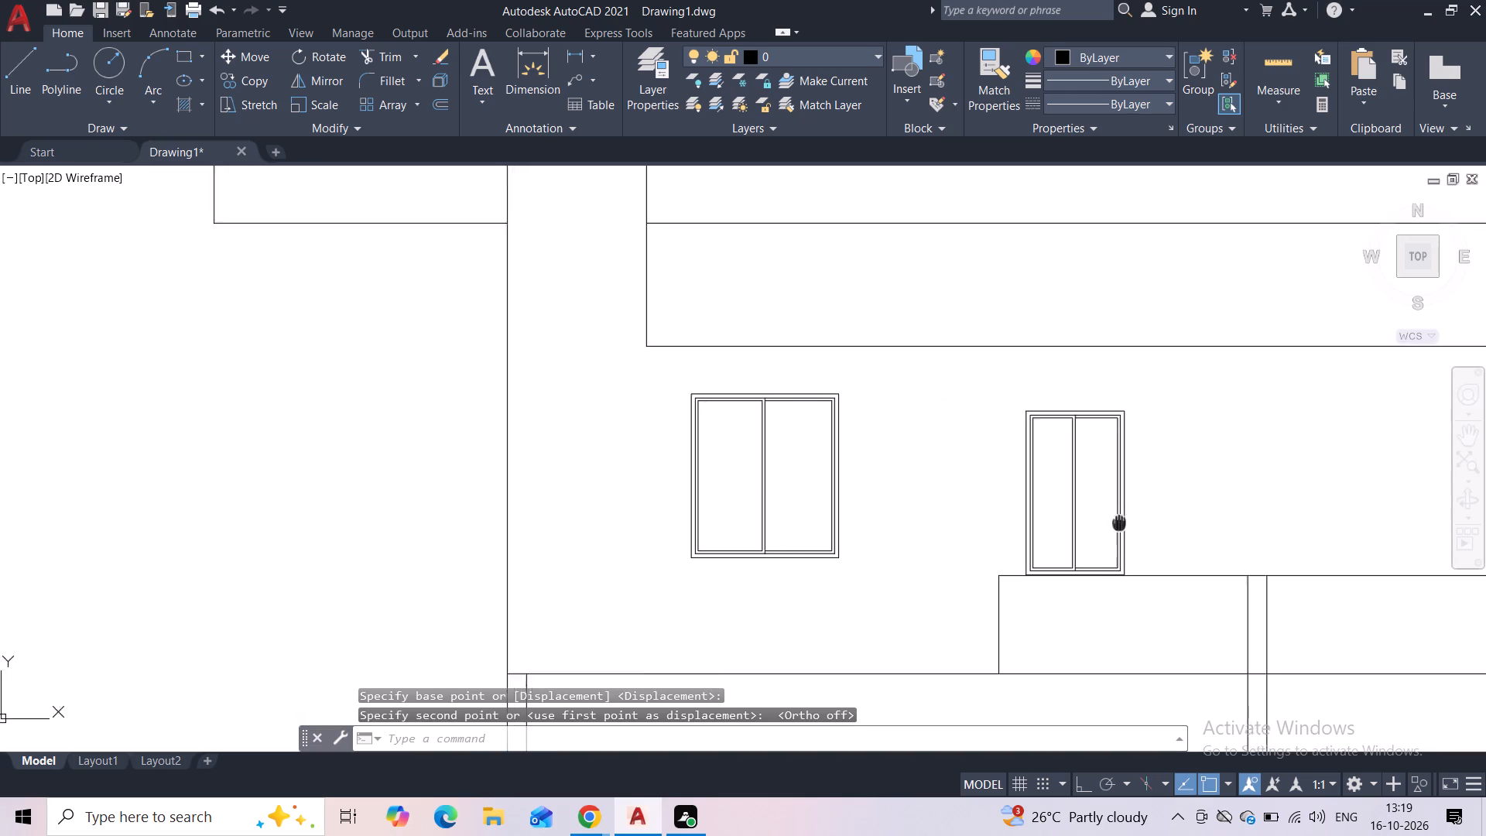
pyautogui.moveTo(1105, 491); pyautogui.dragTo(1098, 477, button='middle')
pyautogui.scroll(6, 1066, 523)
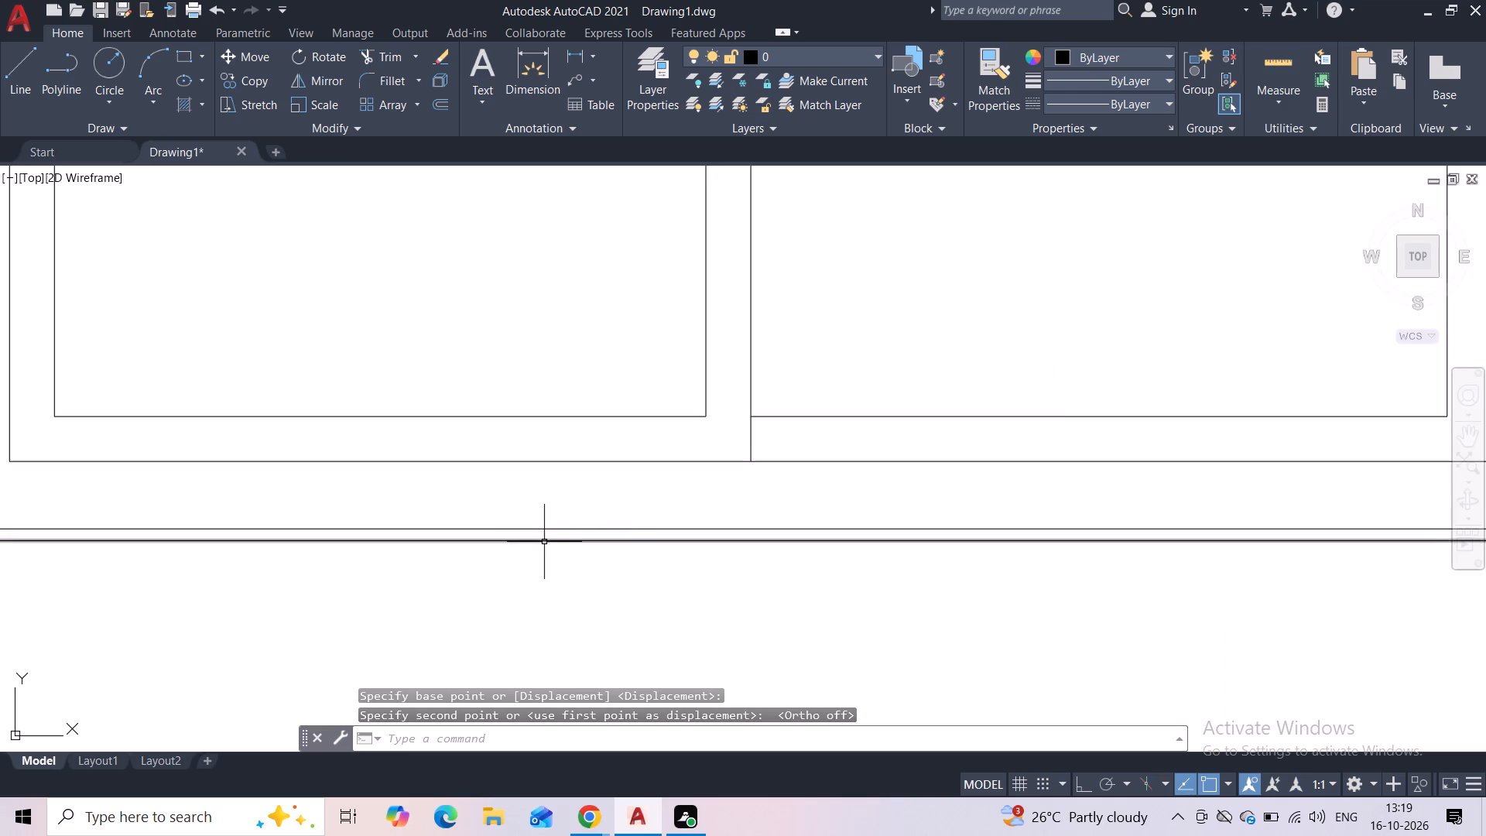
pyautogui.scroll(-2, 540, 542)
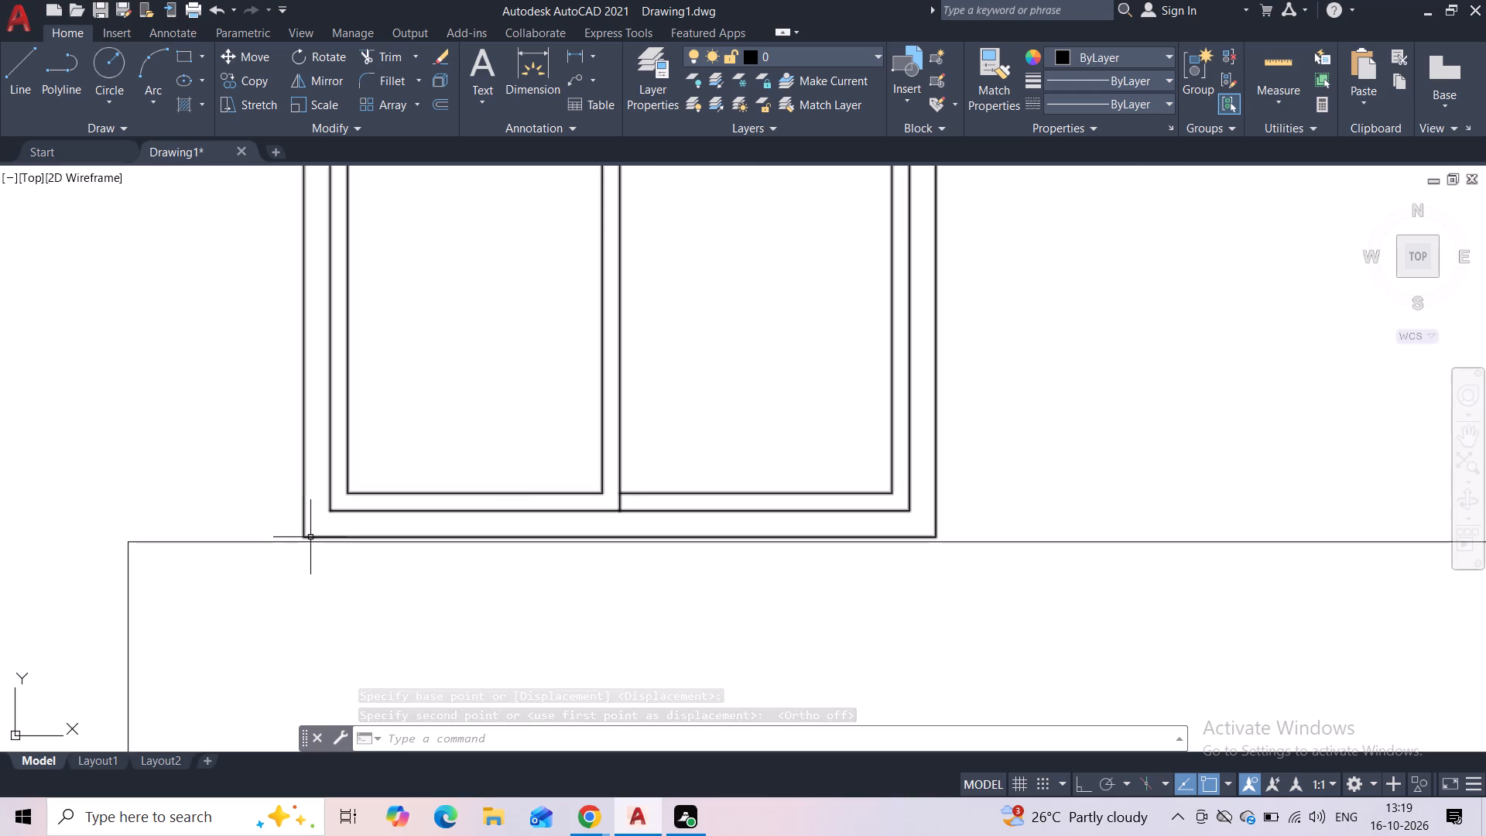
pyautogui.scroll(-2, 414, 519)
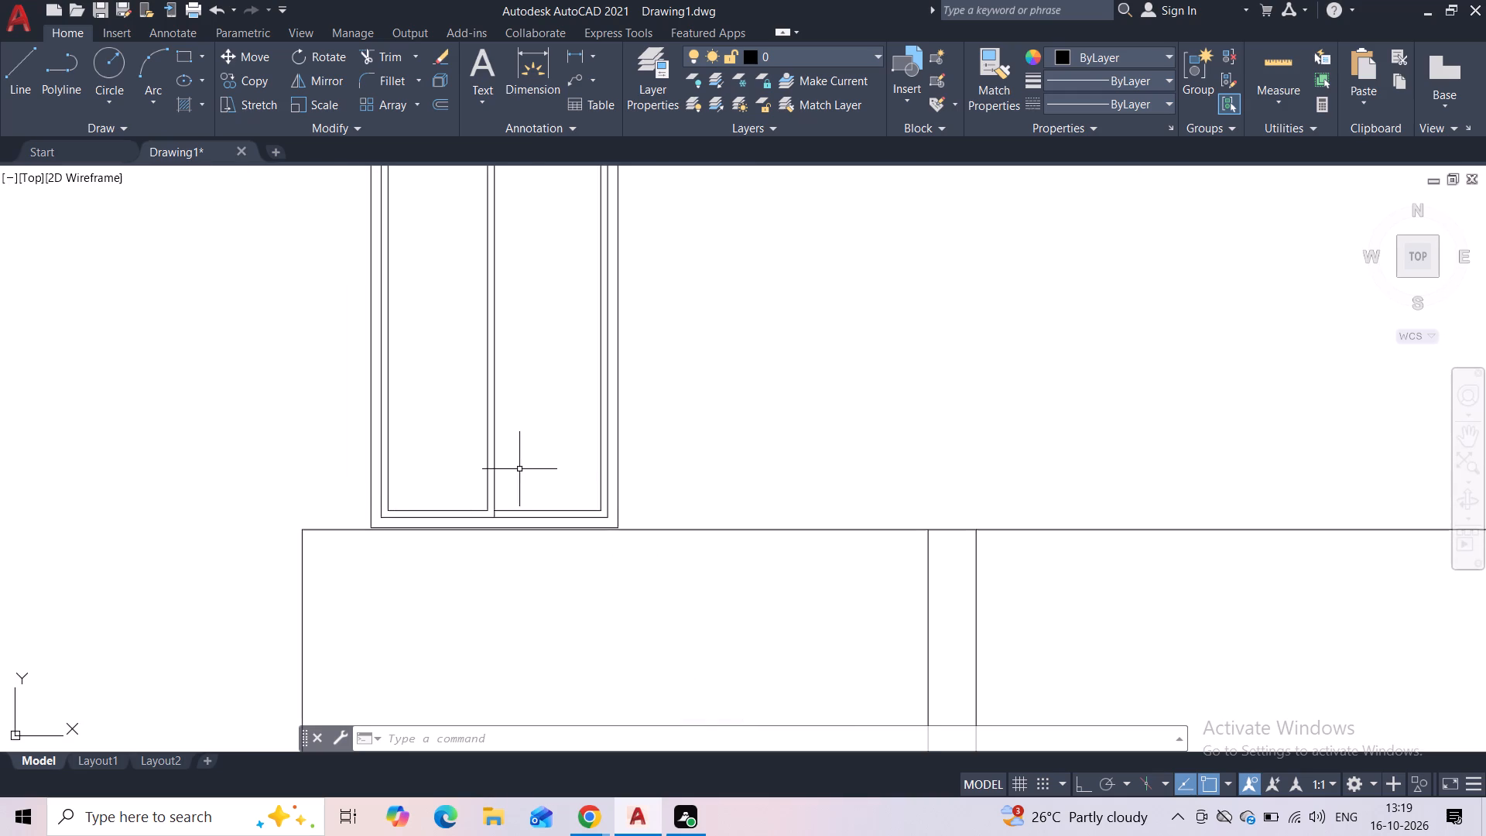
# Move the wide window beneath the framed block slightly down so its top roughly lines up with the narrow window's top.
pyautogui.scroll(-3, 519, 469)
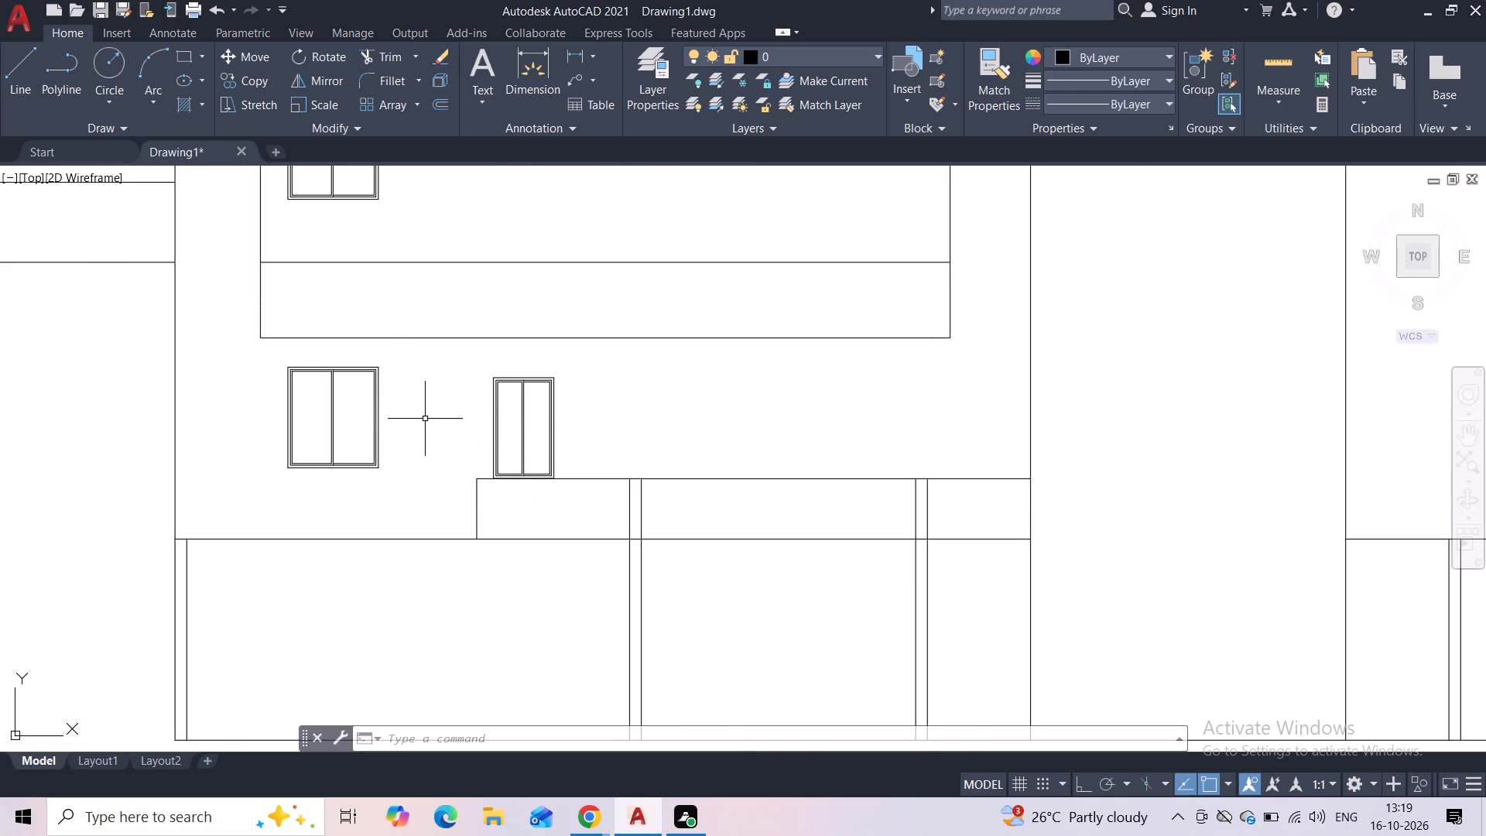
pyautogui.click(394, 358)
pyautogui.click(273, 437)
pyautogui.click(265, 56)
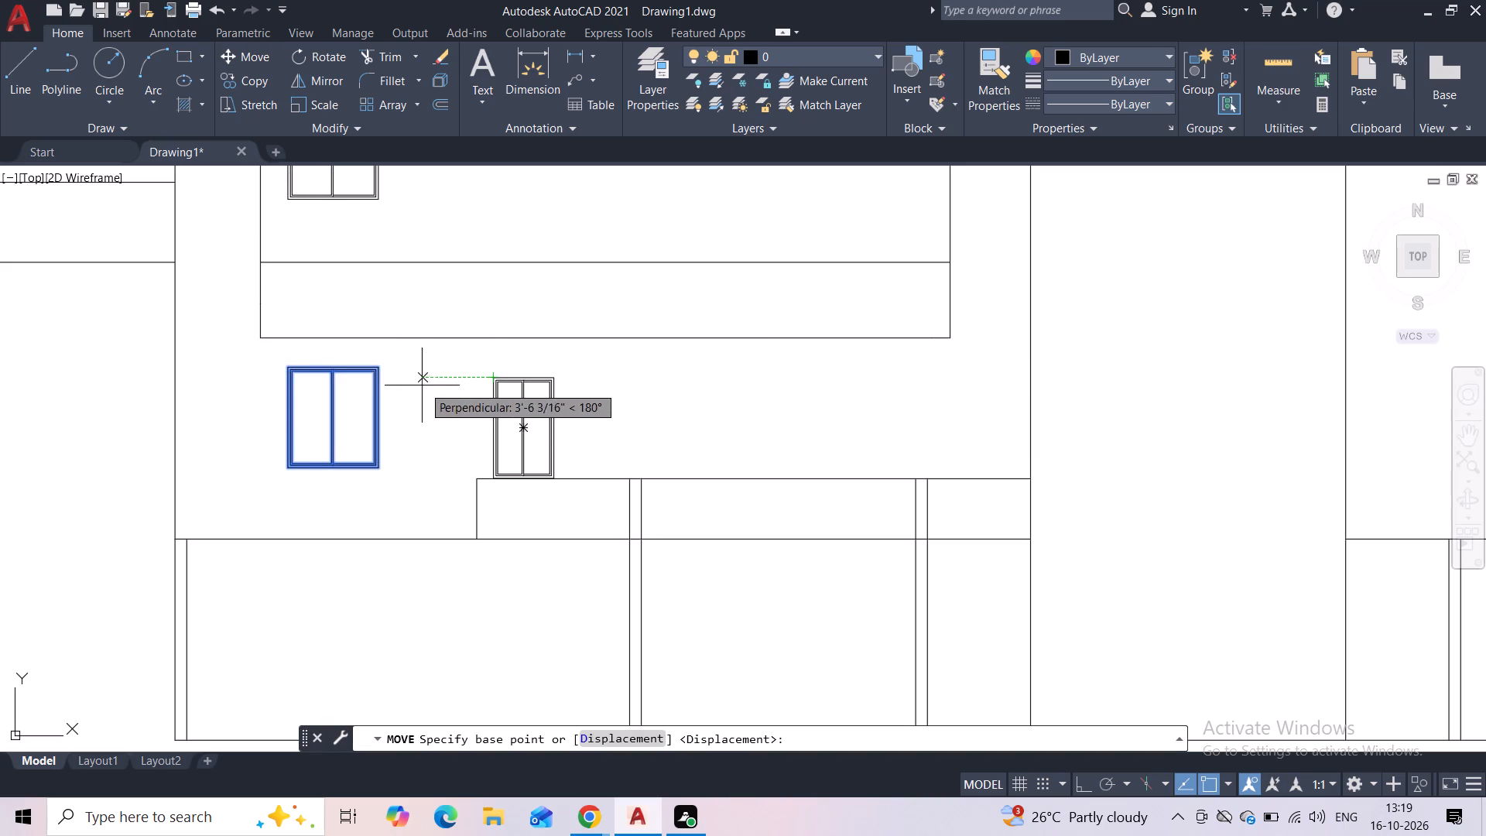
pyautogui.click(379, 368)
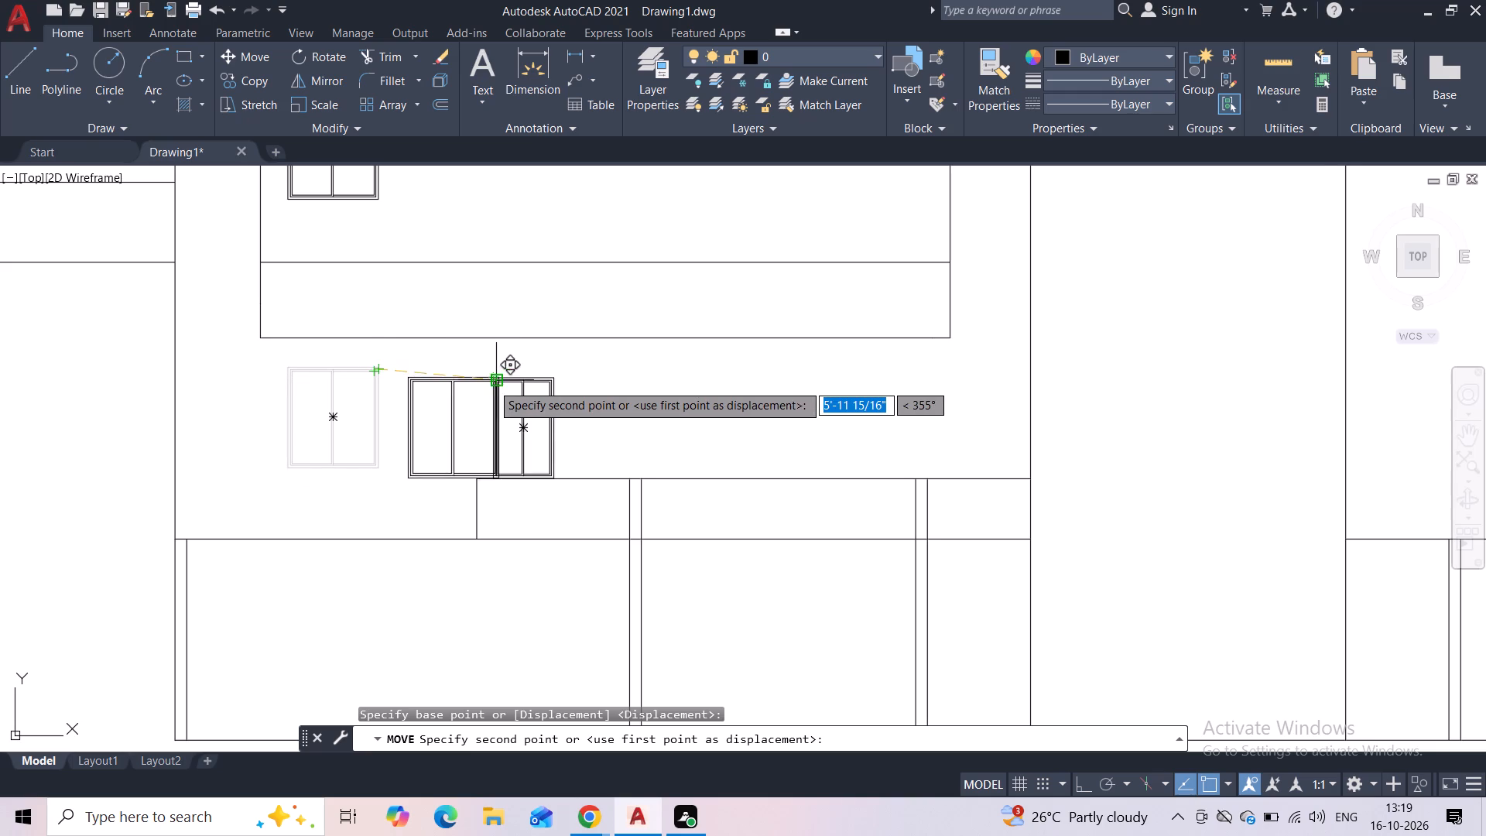
pyautogui.scroll(3, 491, 383)
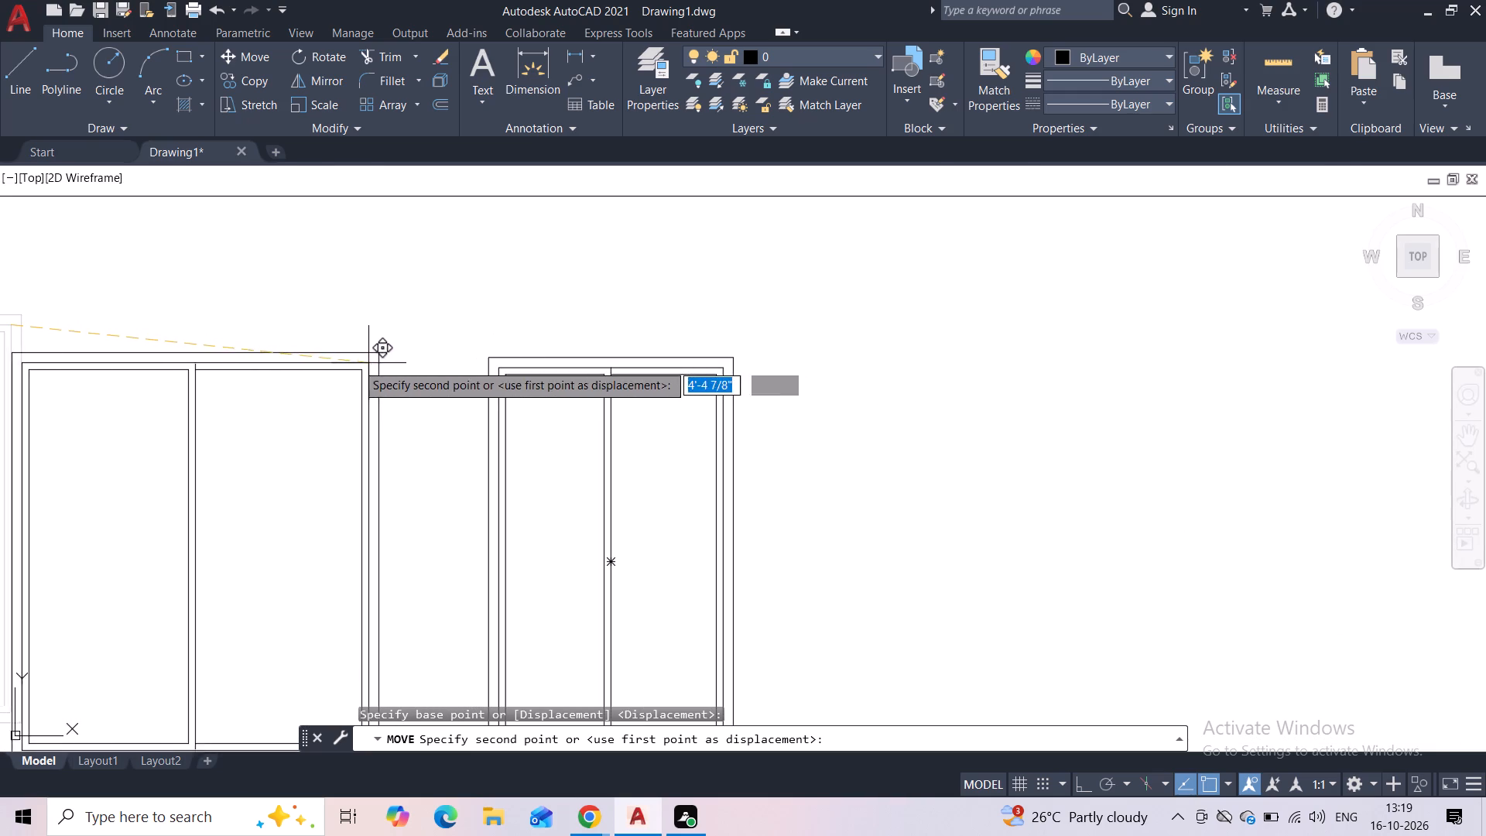
pyautogui.scroll(-3, 307, 365)
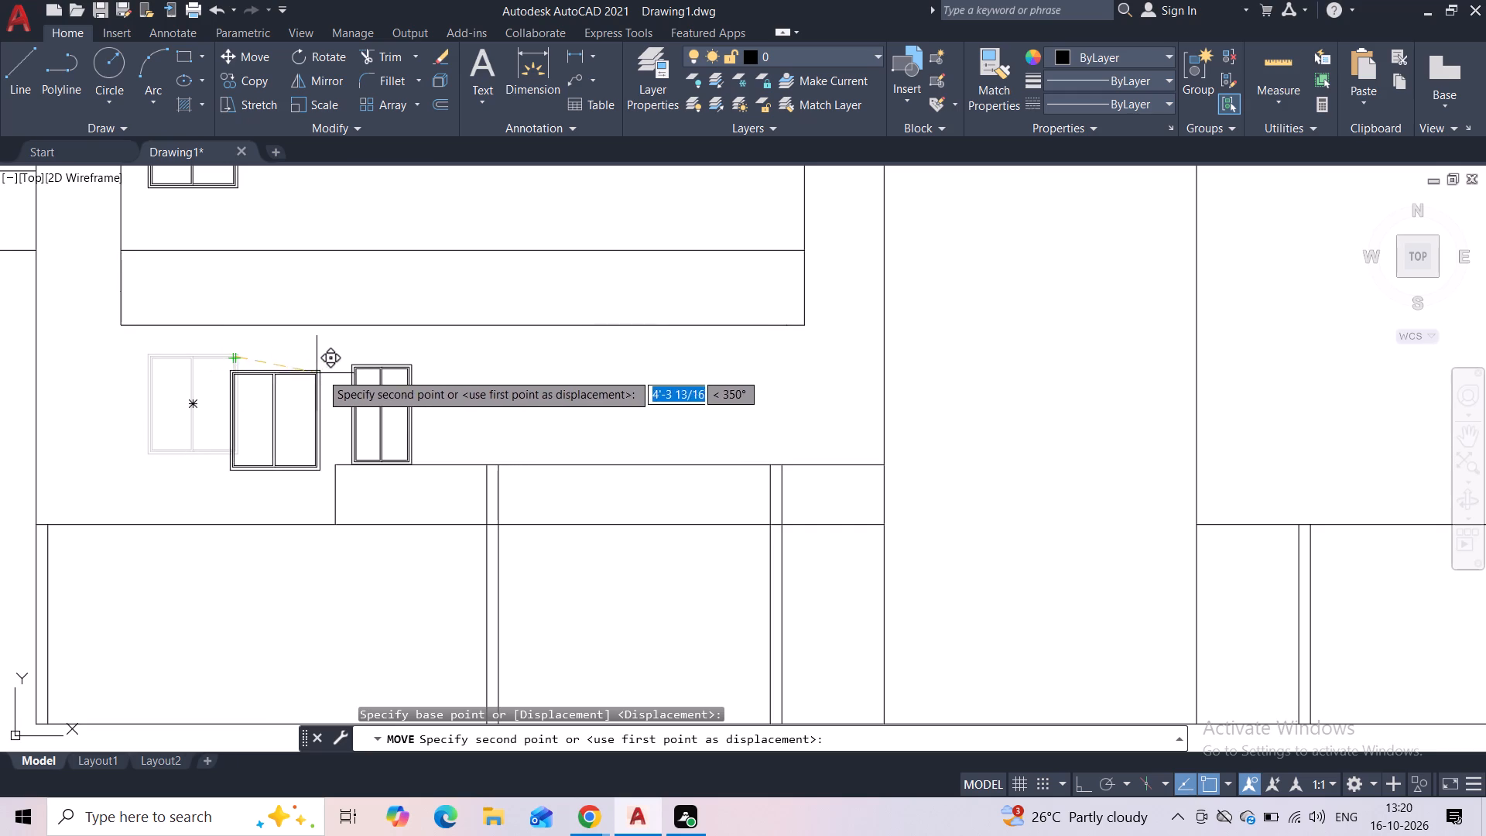
pyautogui.click(228, 366)
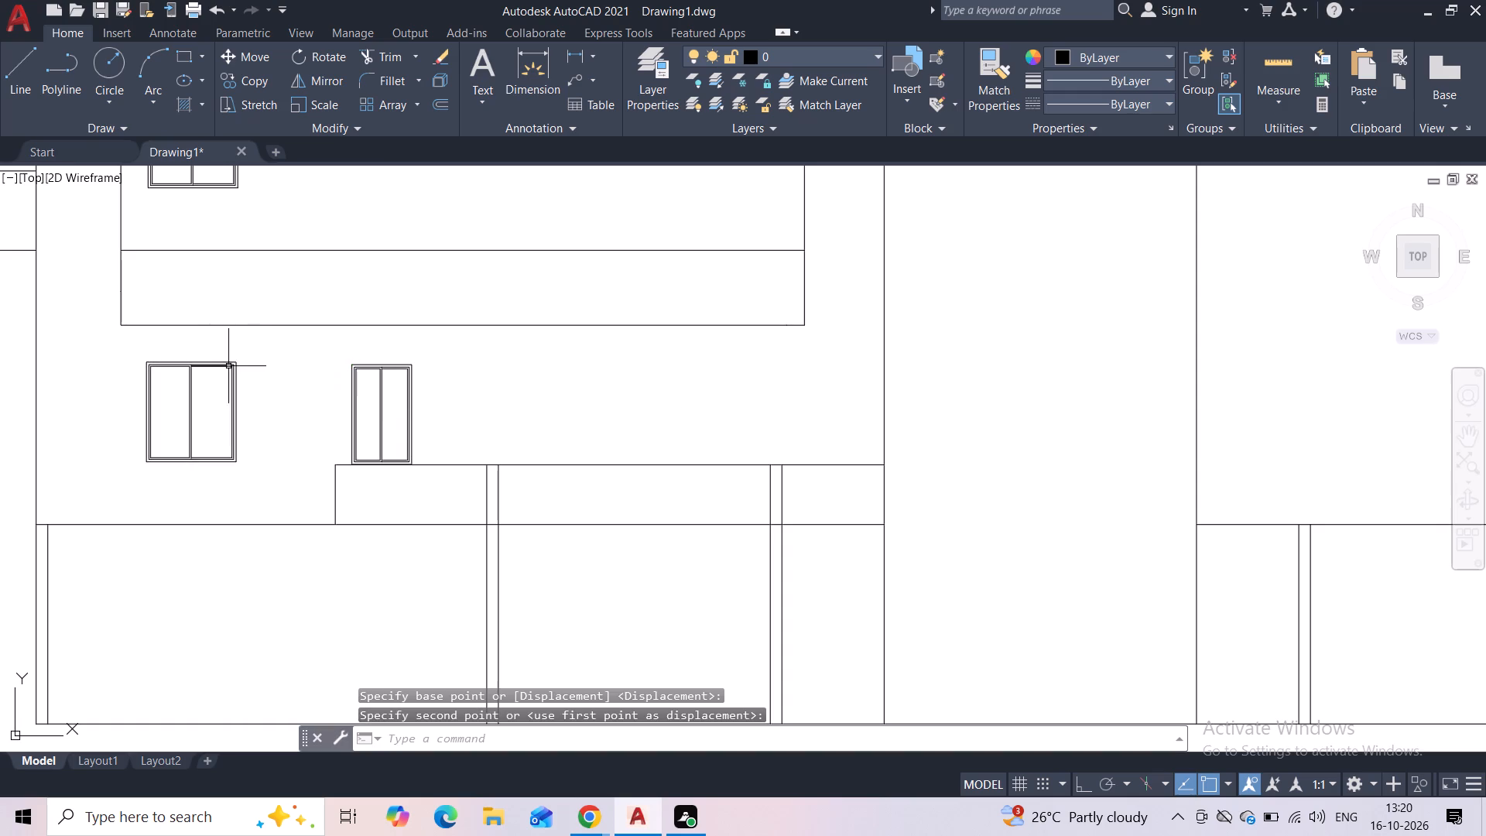
pyautogui.scroll(-1, 312, 351)
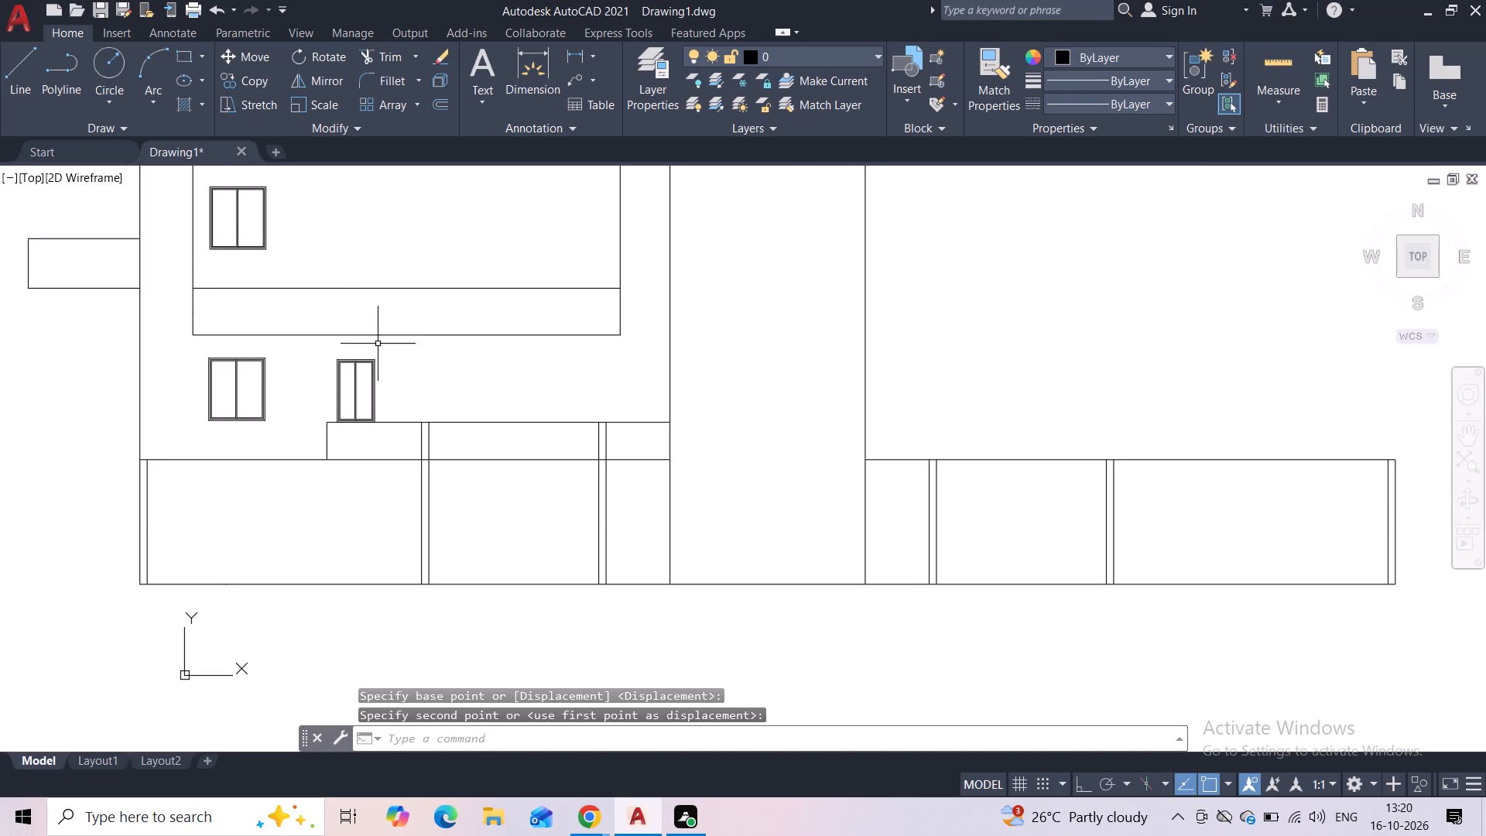
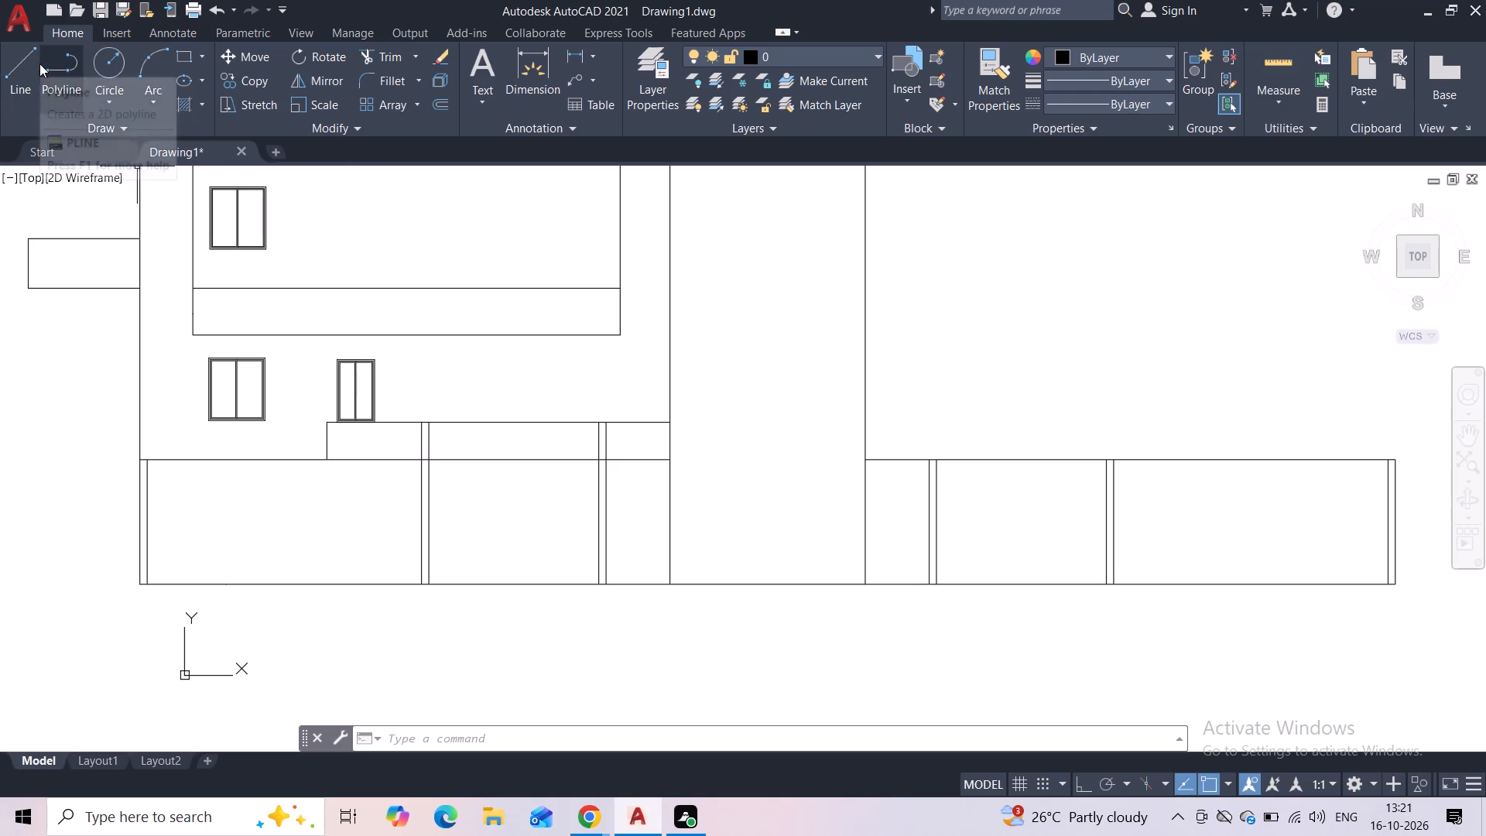
# Draw a vertical line about 8' long beside the narrow window, from its top level down to the raised band's bottom line, about 1'-2" away.
pyautogui.click(12, 60)
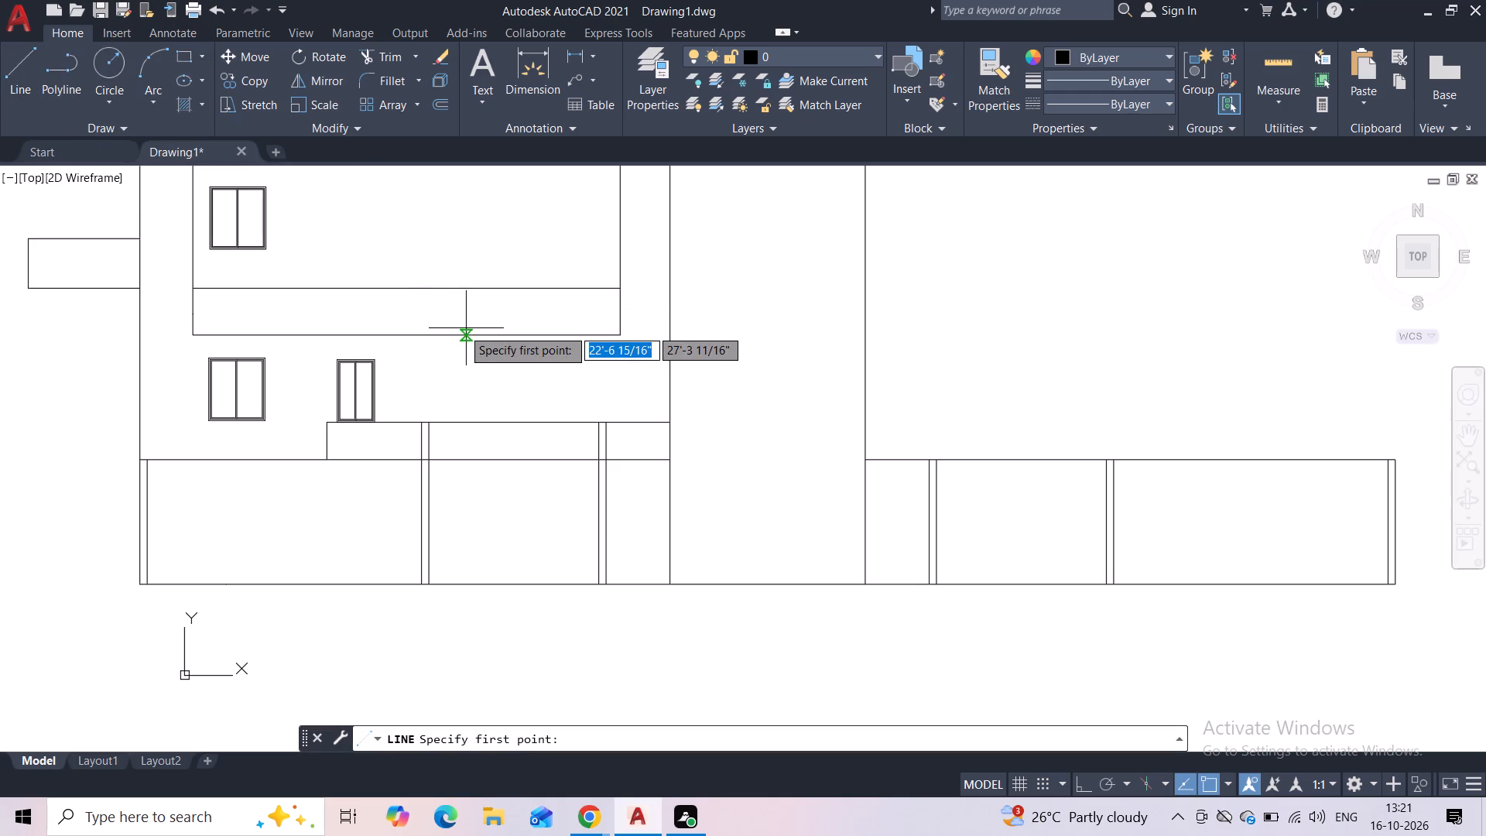
pyautogui.scroll(2, 417, 385)
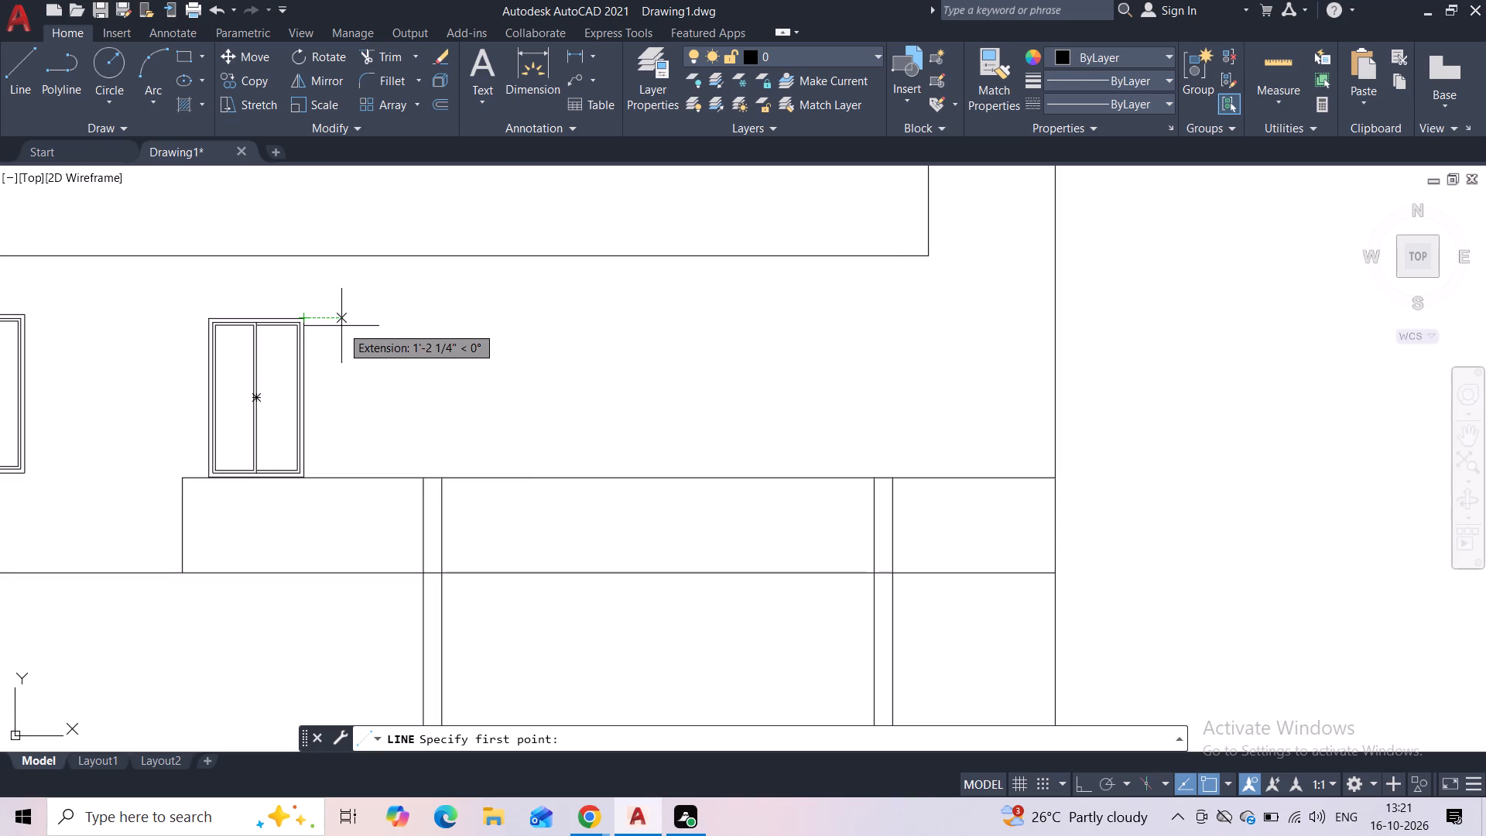
pyautogui.click(341, 326)
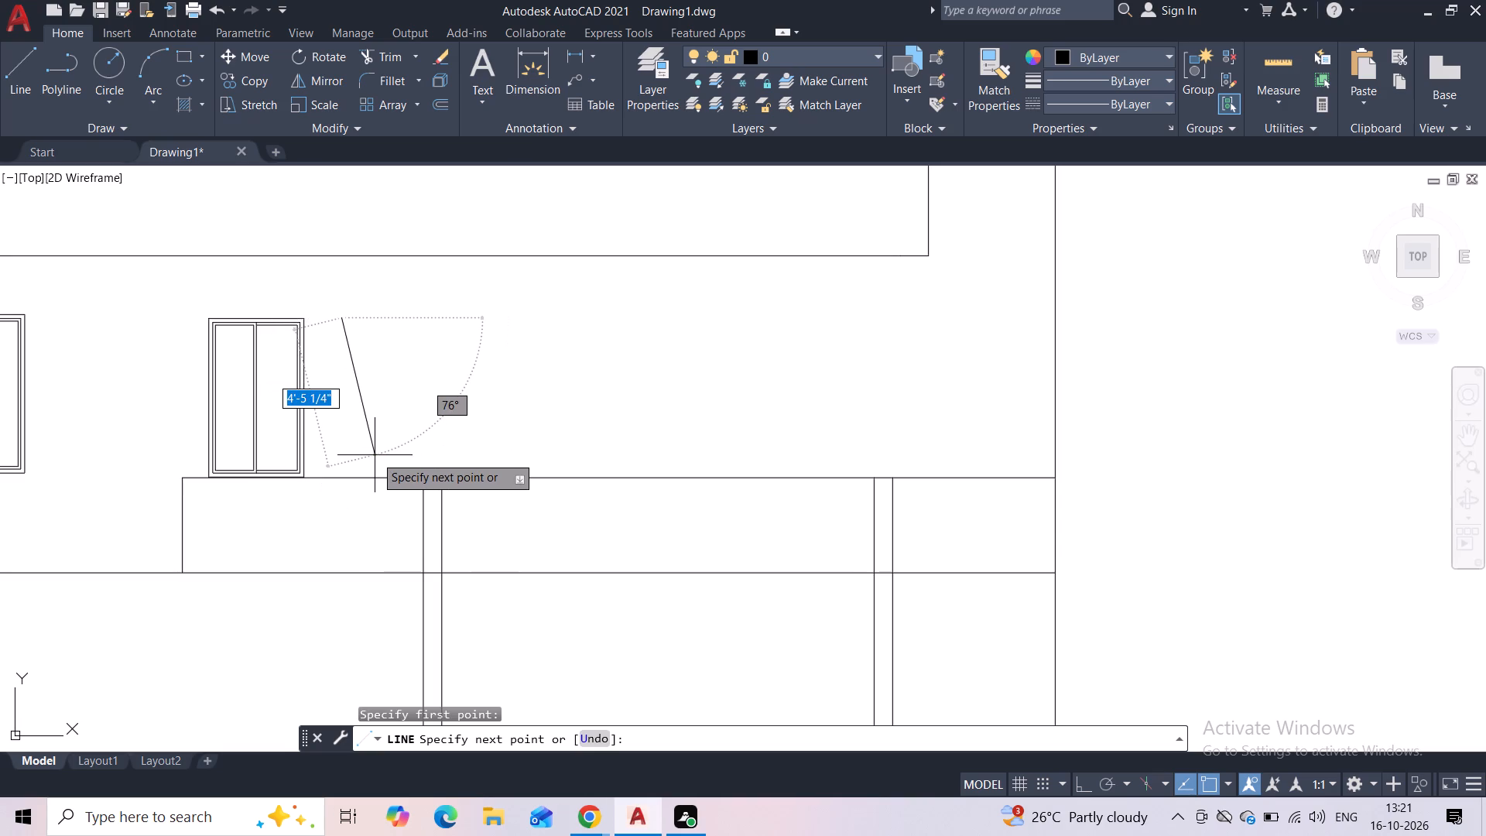
pyautogui.press('F8')
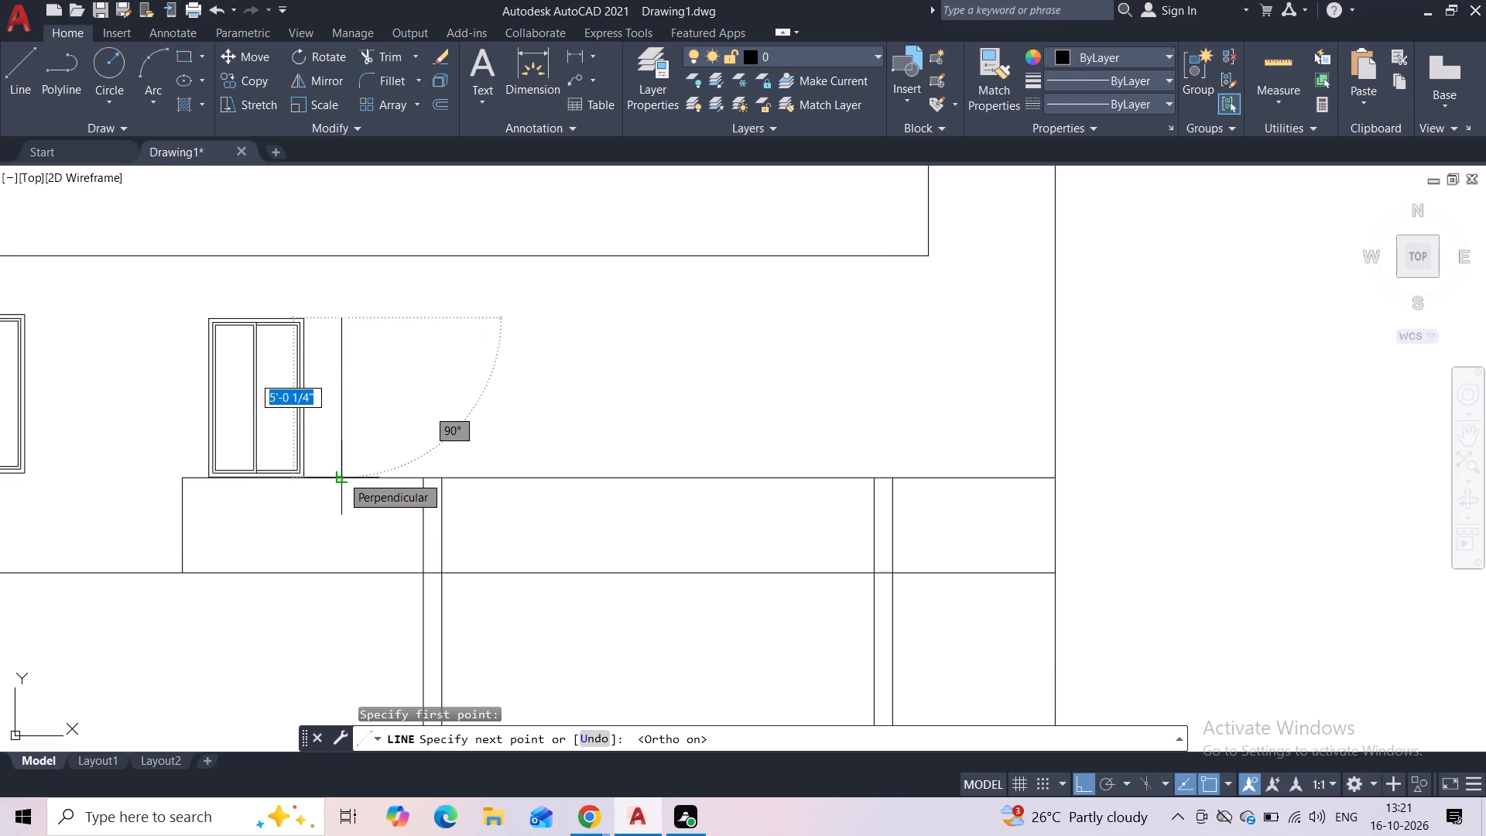
pyautogui.click(336, 575)
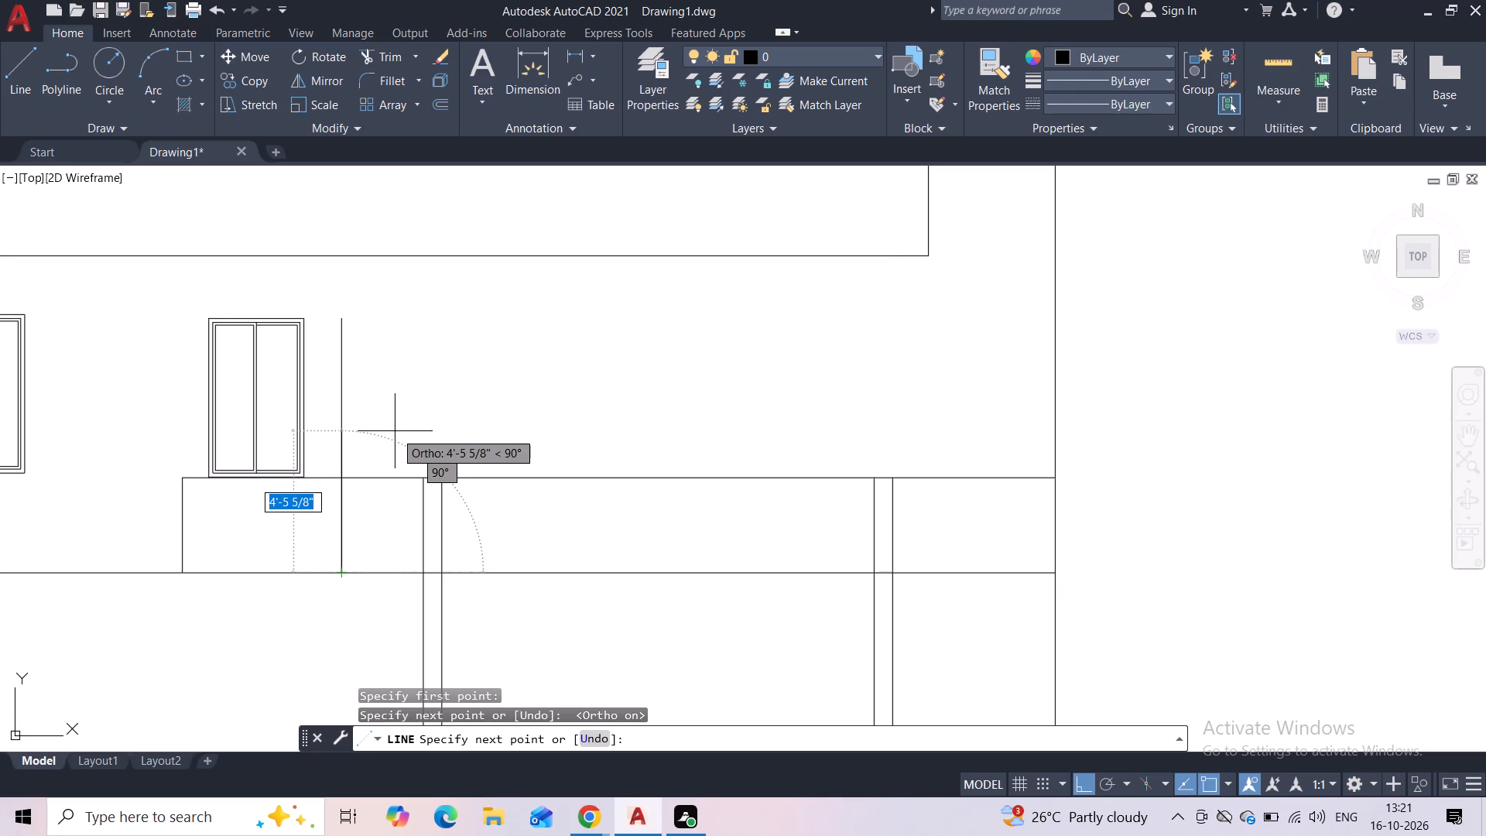
pyautogui.press('Escape')
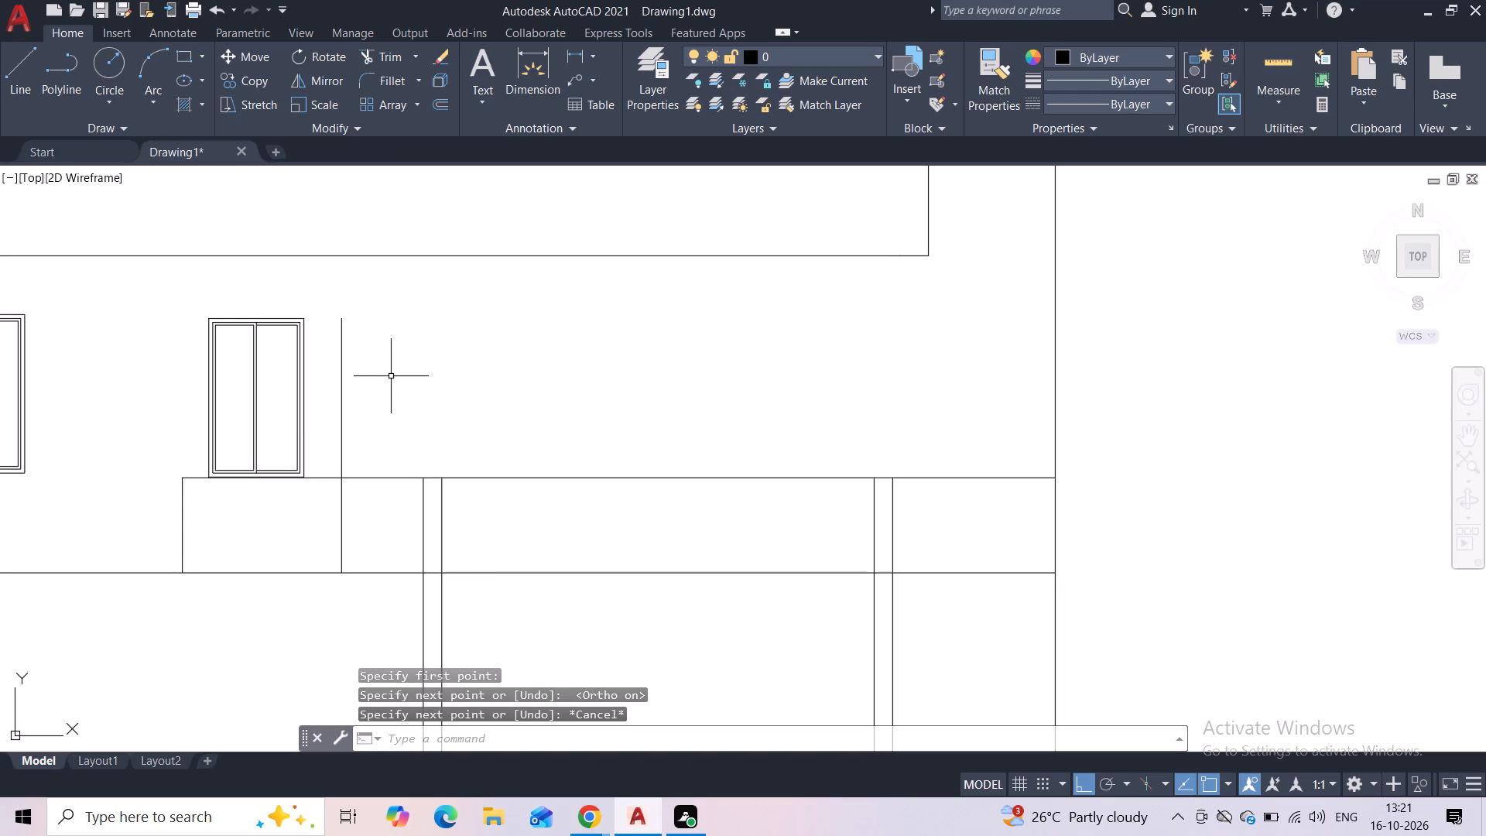
# From the vertical line's top, draw a horizontal line about 2' long and a vertical side down to the band's bottom line, forming a door outline.
pyautogui.press('space')
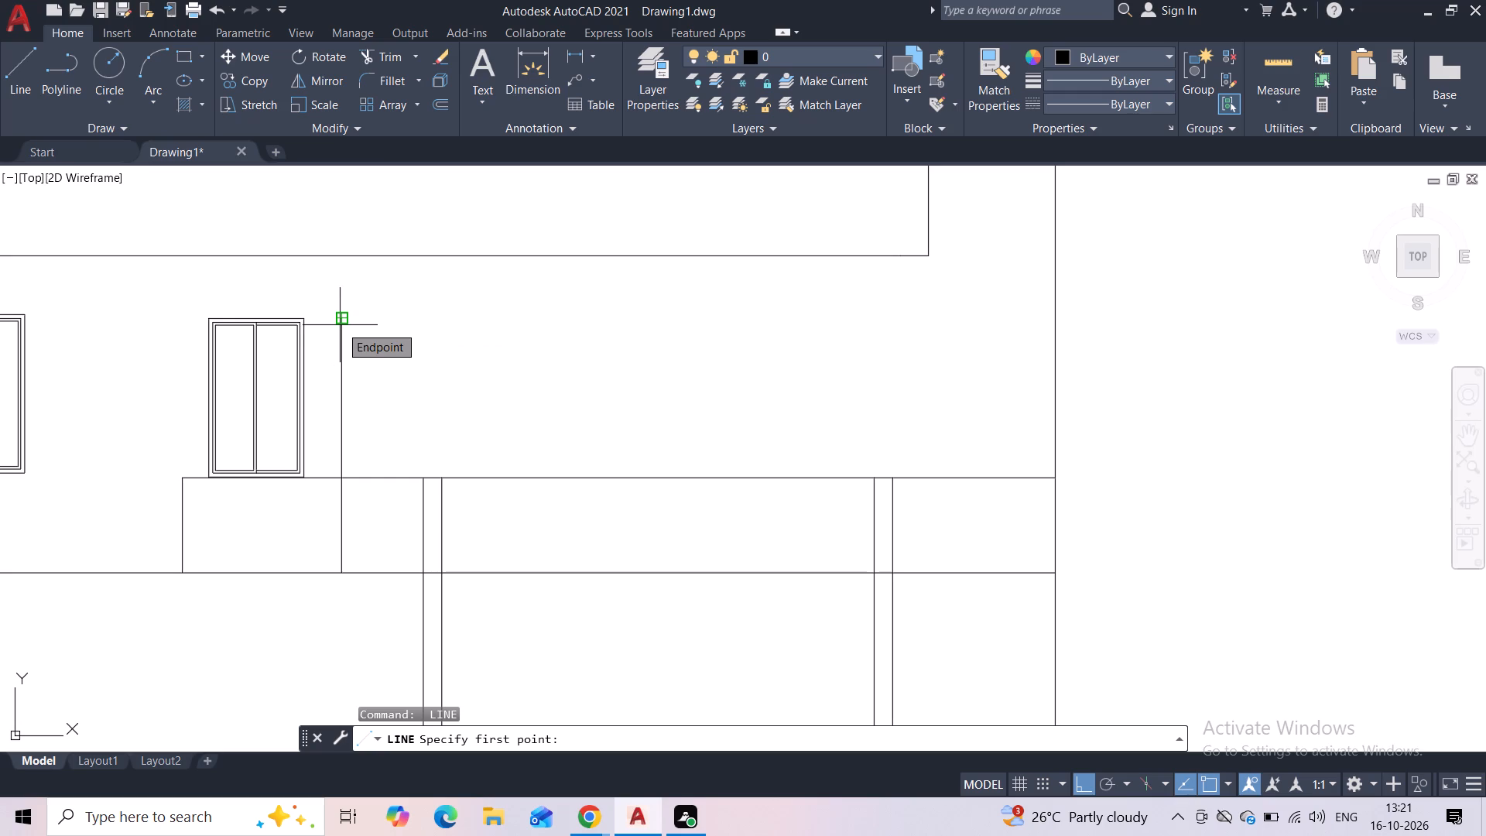
pyautogui.click(347, 320)
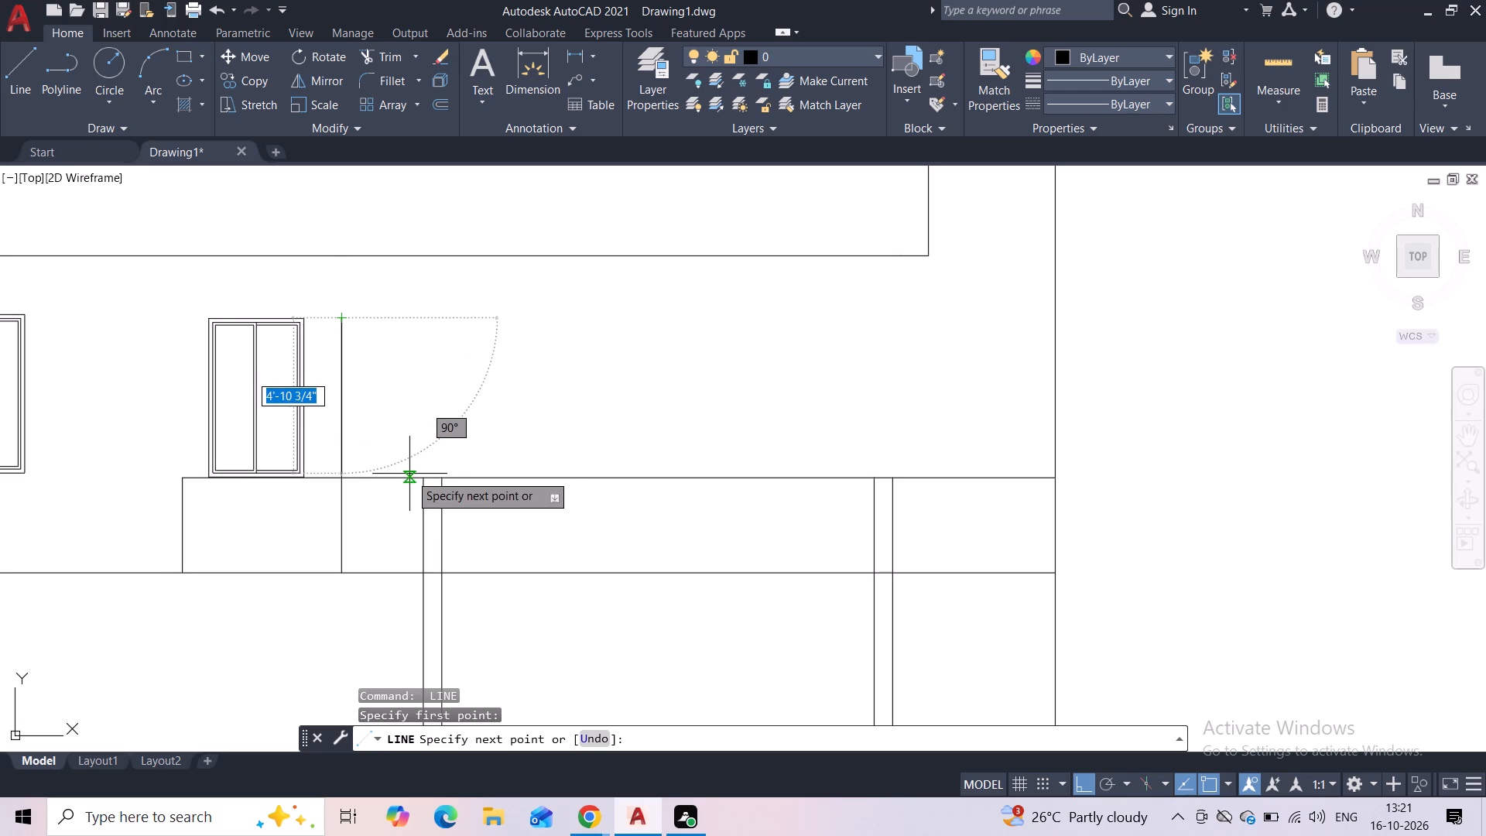
pyautogui.click(403, 326)
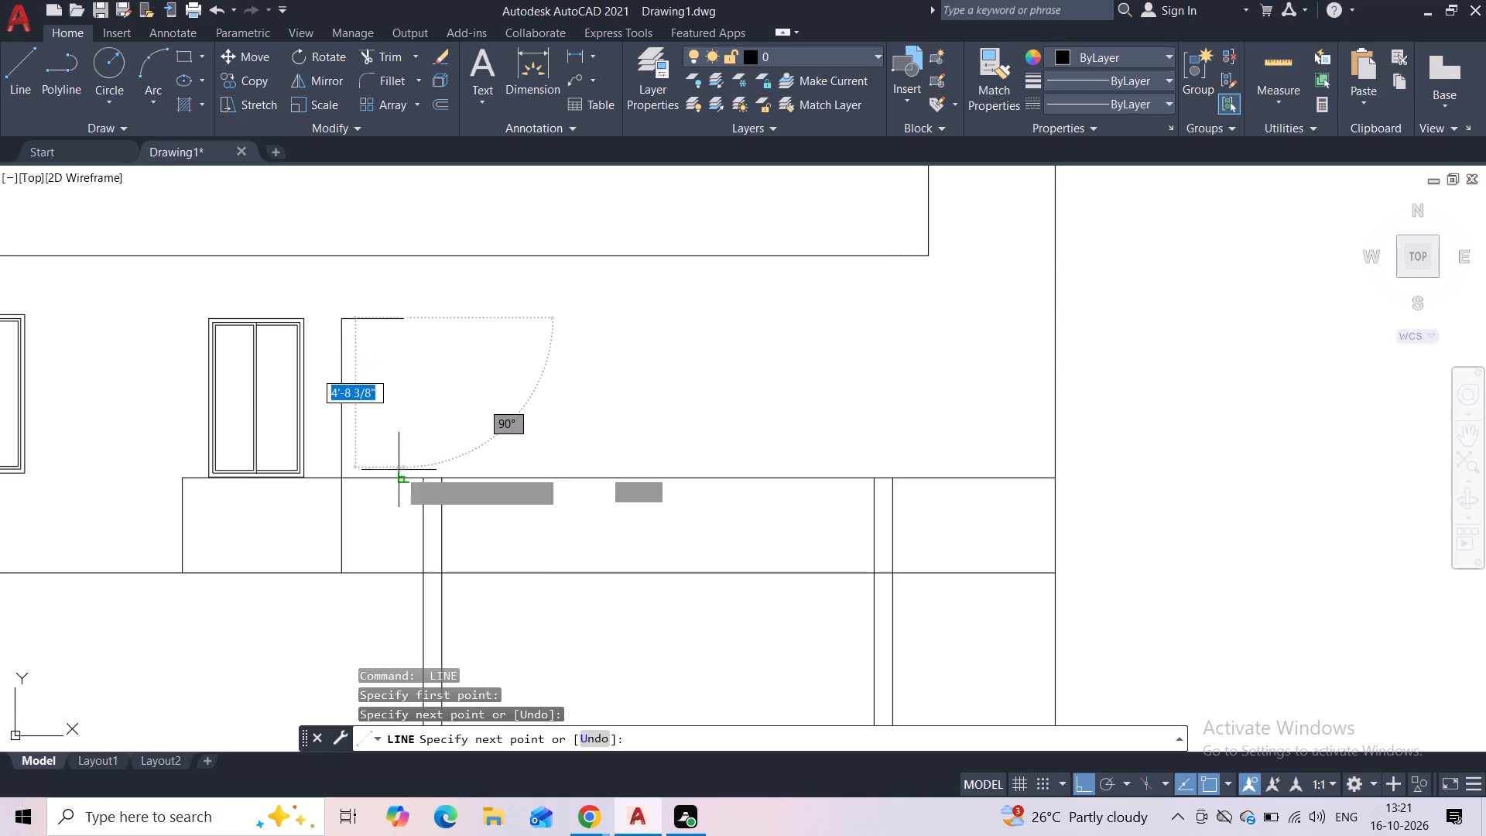
pyautogui.click(406, 568)
pyautogui.press('Escape')
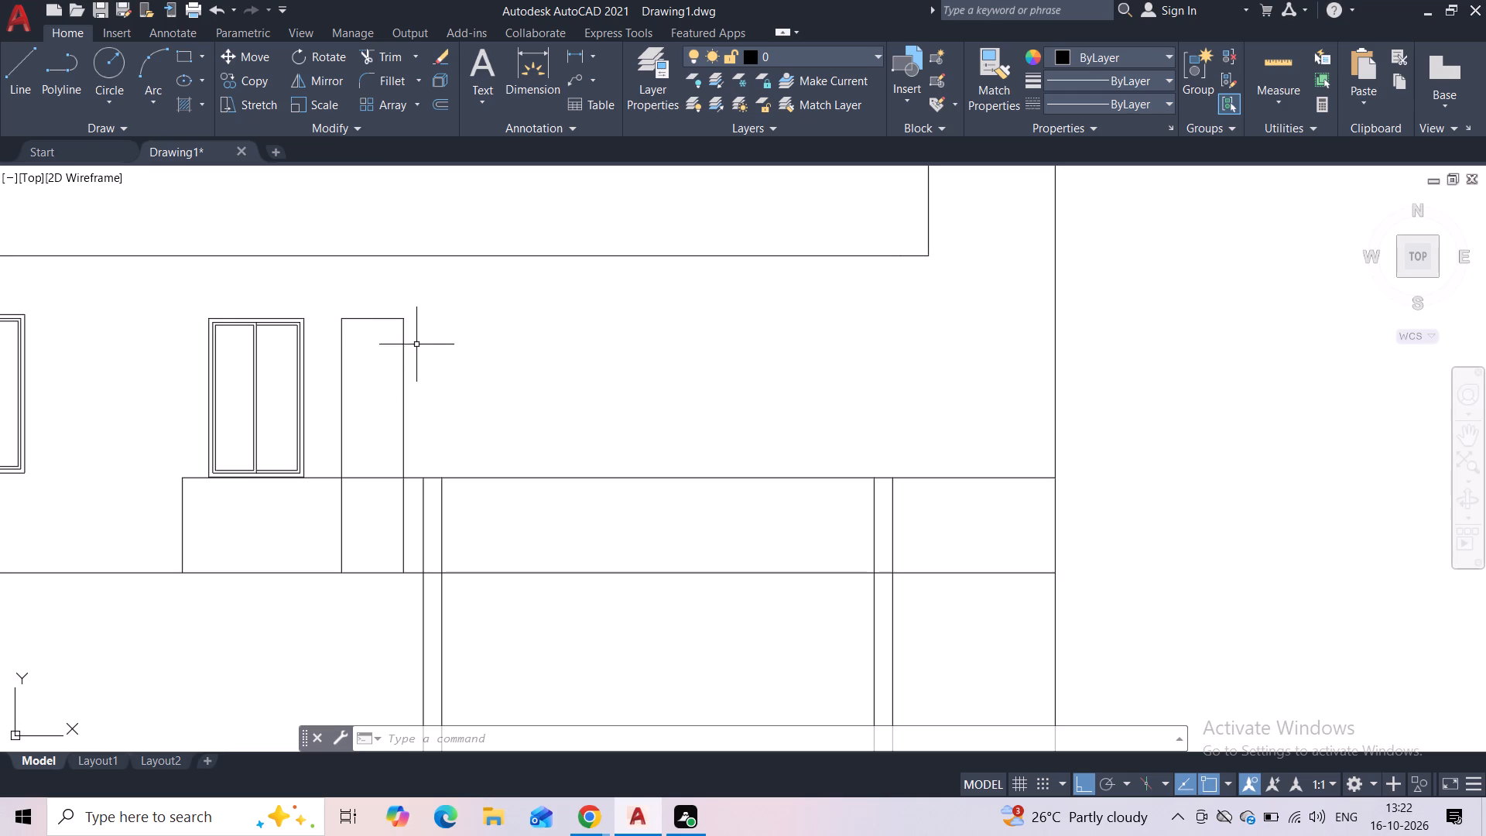
# Move the door outline's right side horizontally outward by about 5" to widen the opening.
pyautogui.scroll(2, 416, 344)
pyautogui.click(396, 371)
pyautogui.click(370, 385)
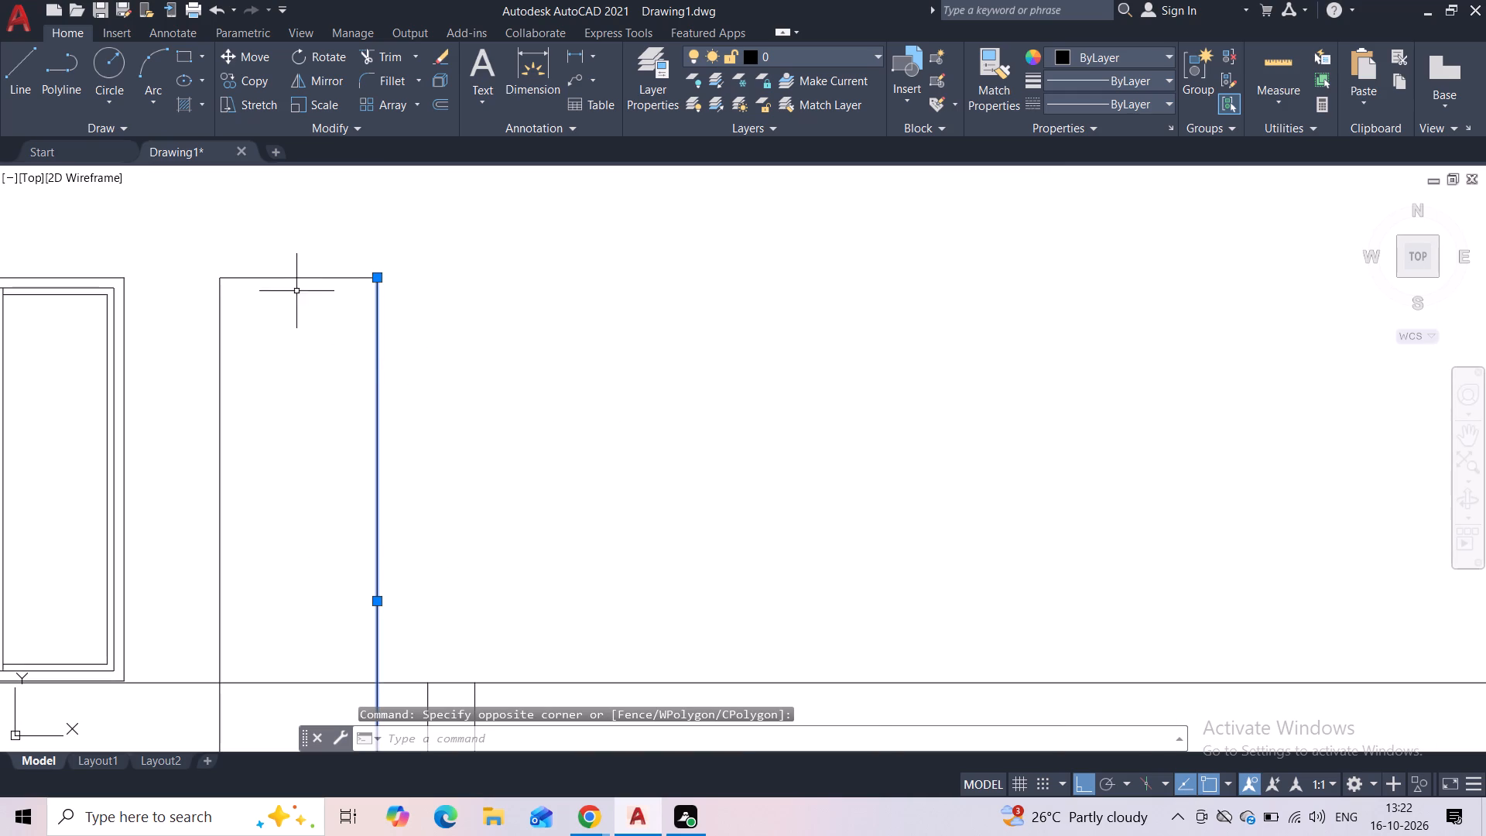
pyautogui.click(252, 53)
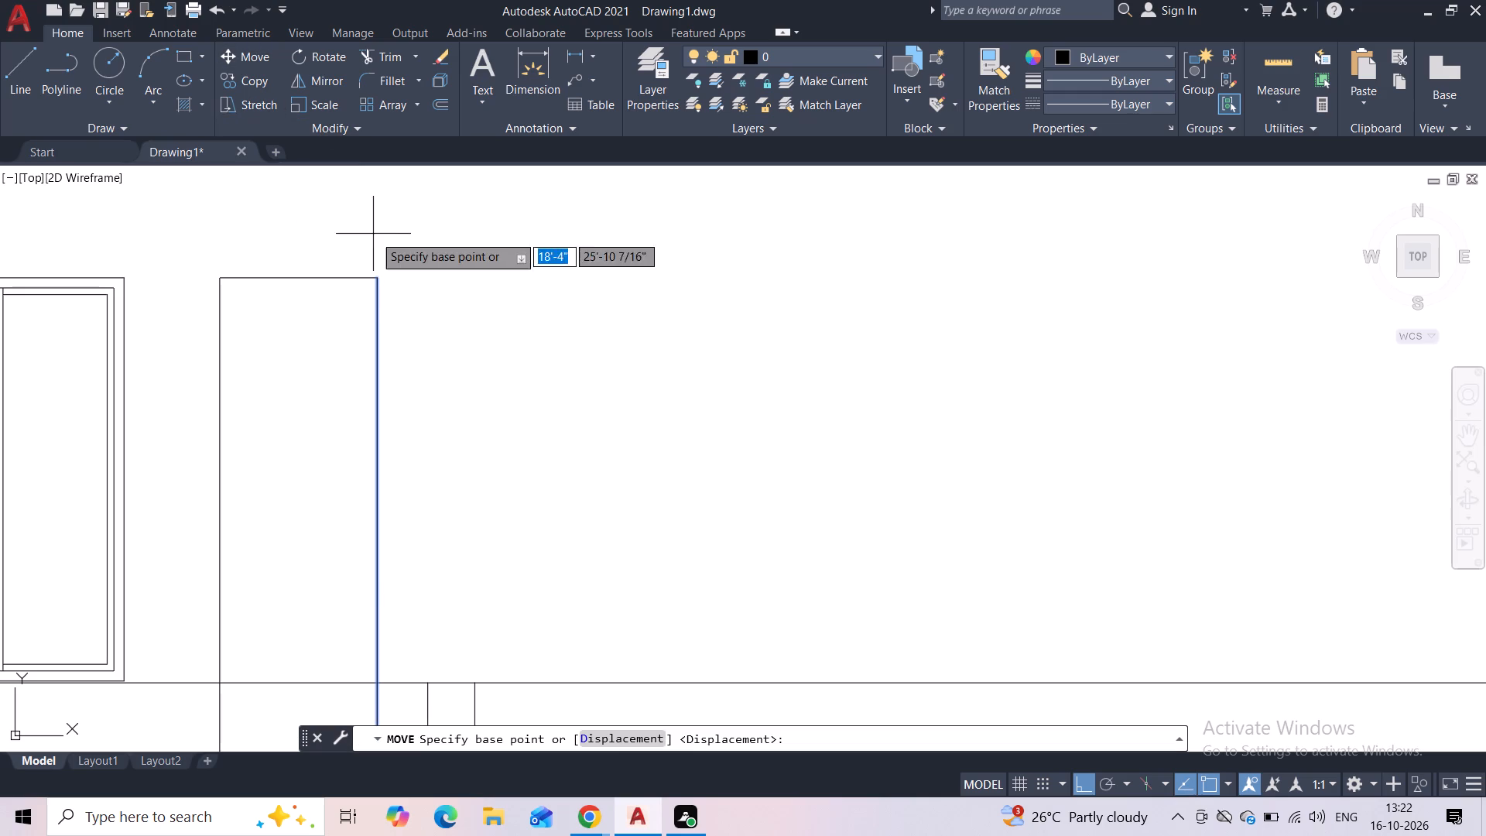
pyautogui.click(378, 272)
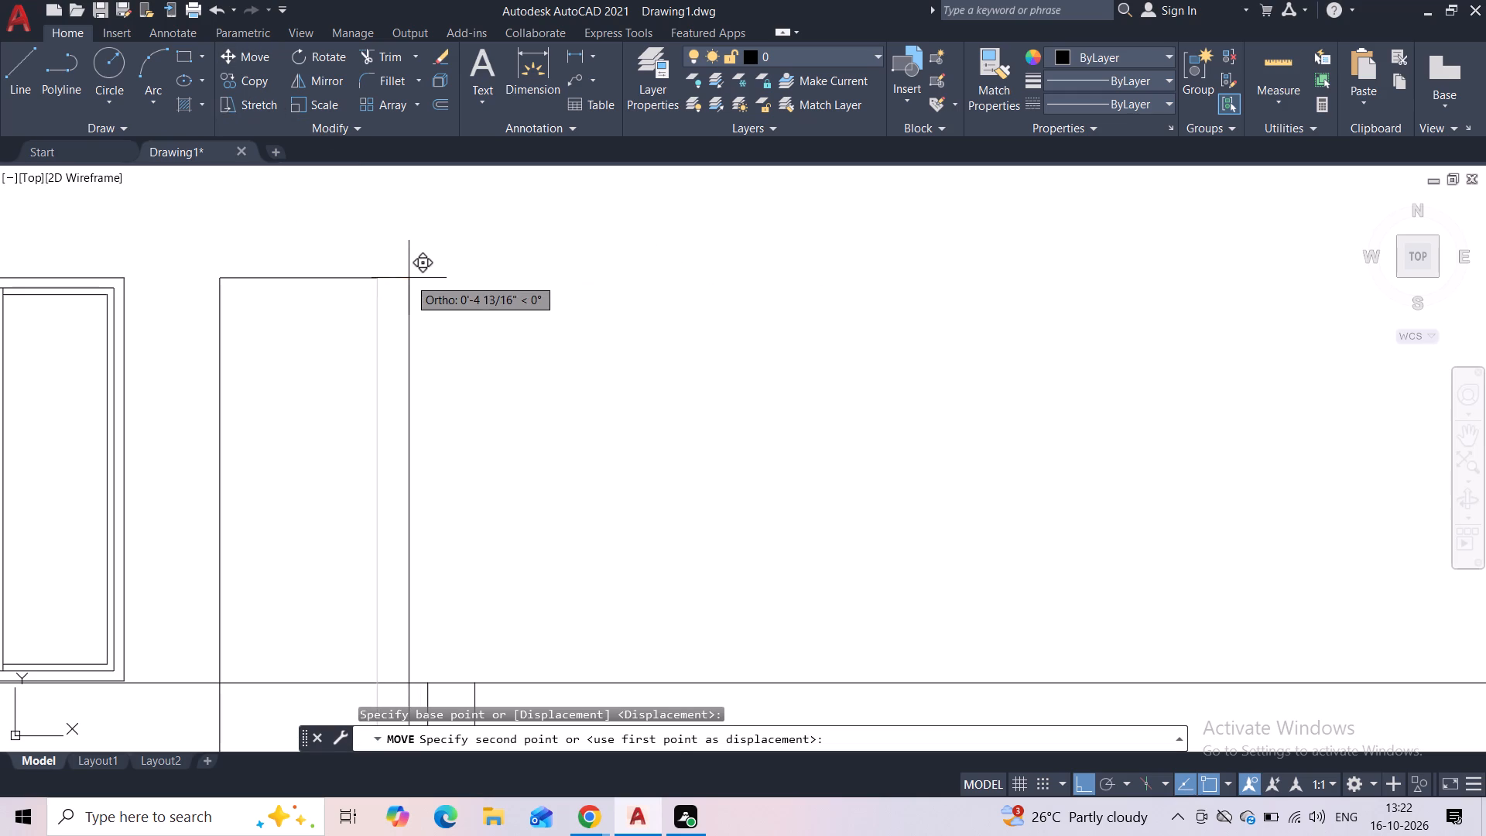
pyautogui.click(409, 278)
# Draw a short horizontal line extending the door outline's top edge to the top of the moved right side.
pyautogui.click(1, 60)
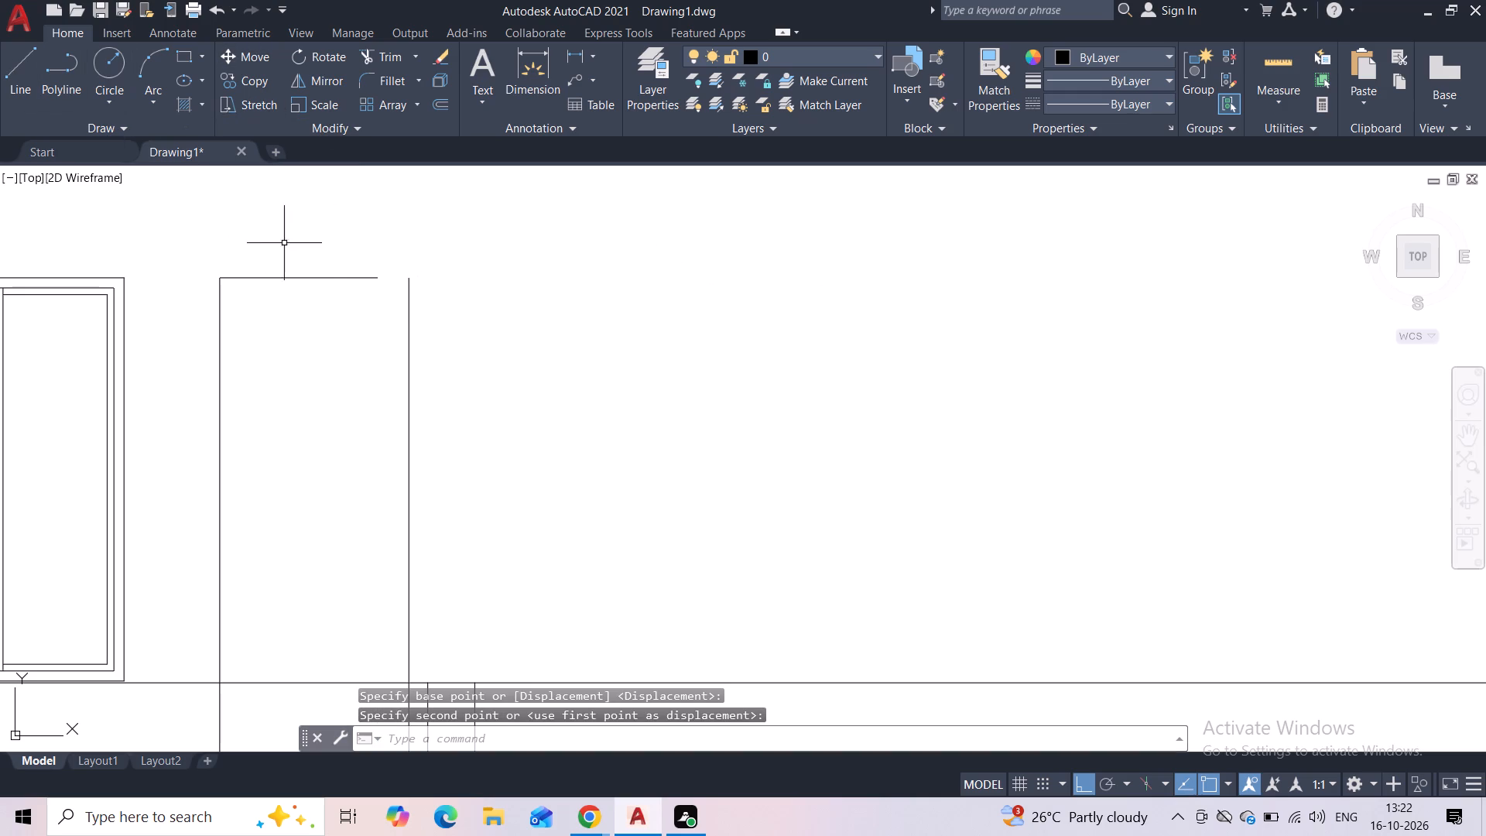
pyautogui.click(9, 75)
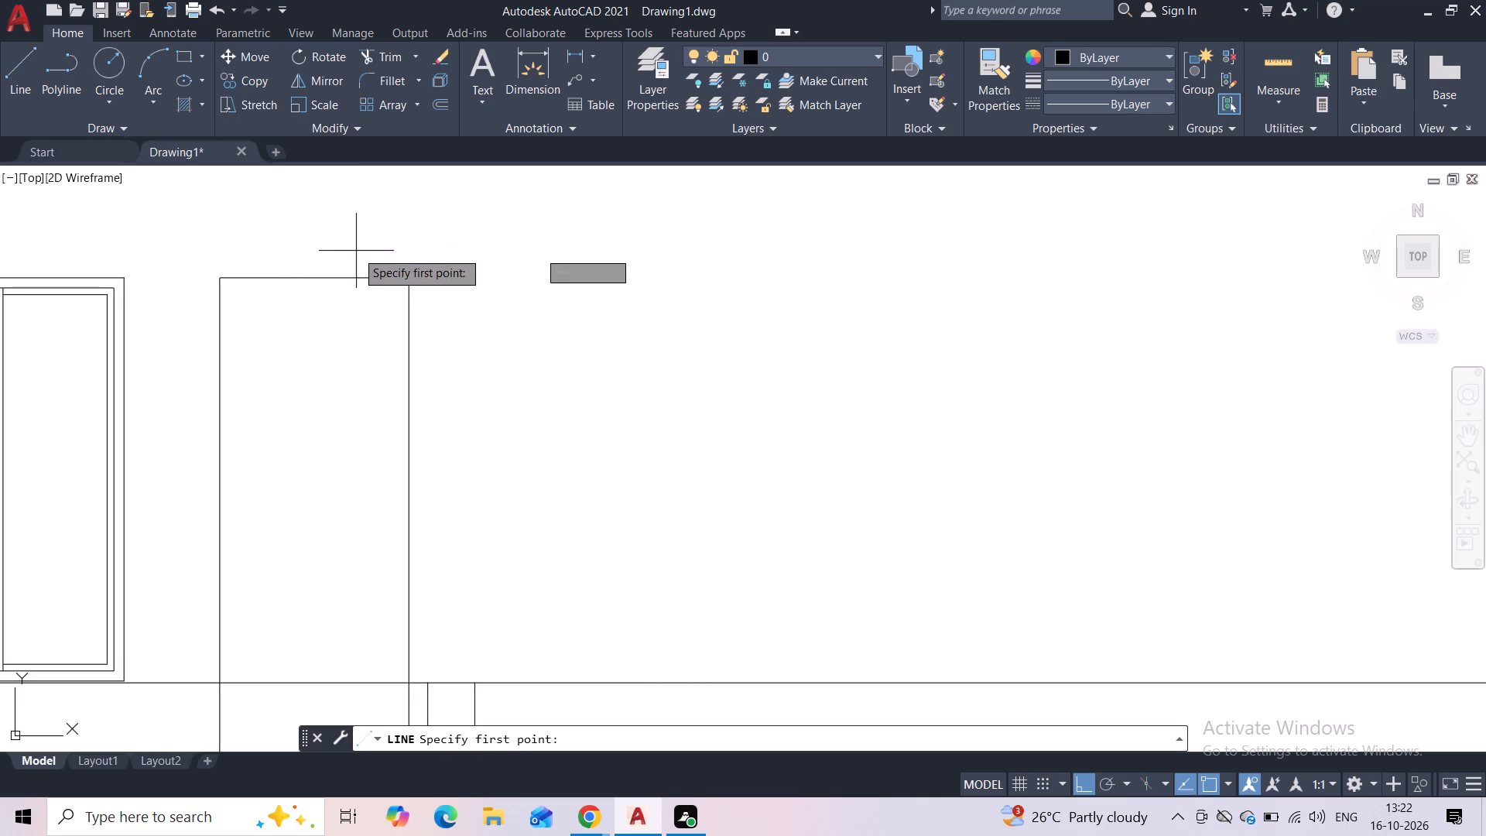
pyautogui.click(373, 279)
pyautogui.click(408, 279)
pyautogui.press('Escape')
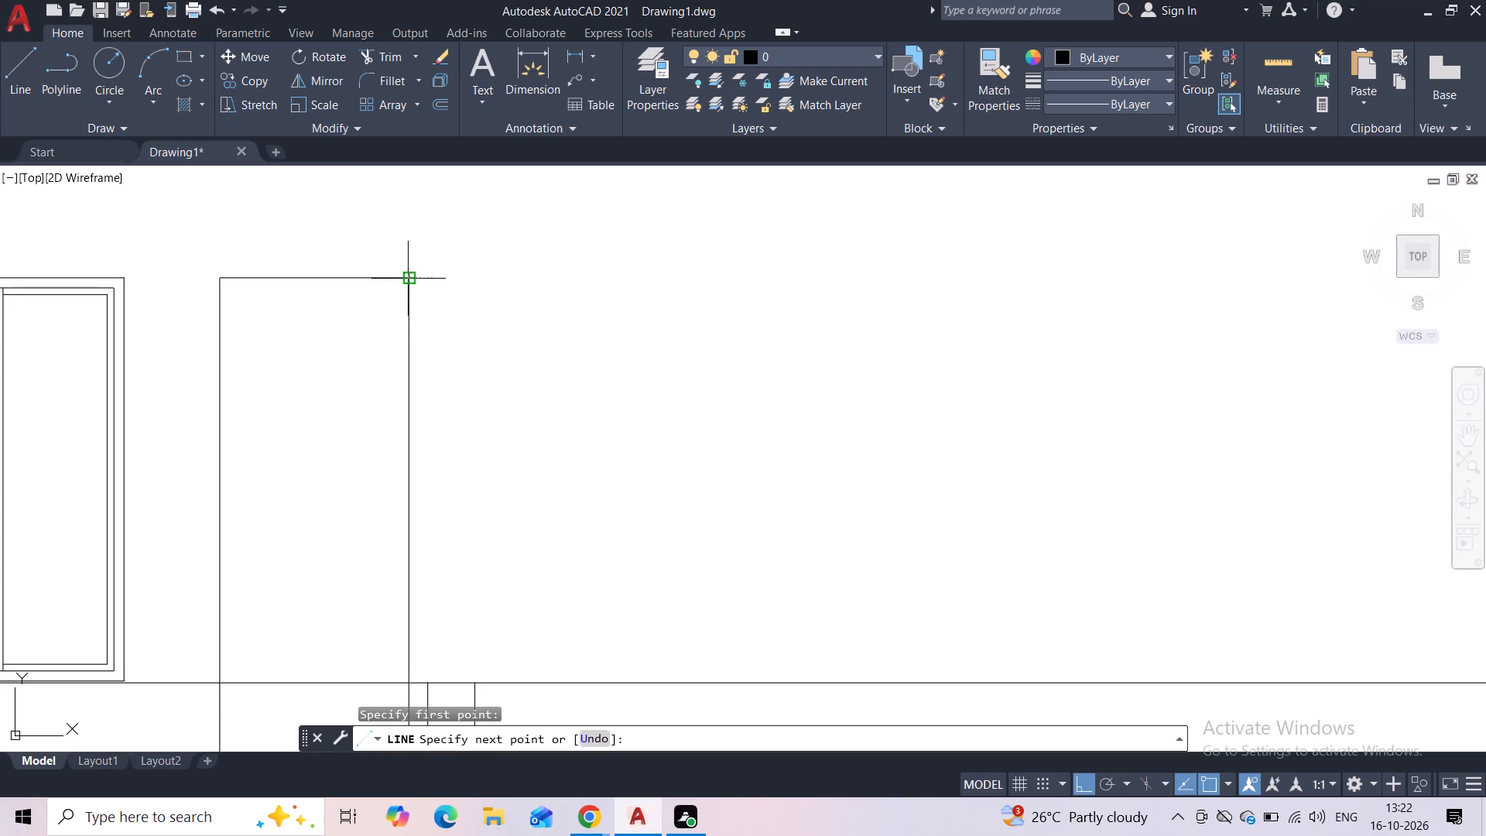
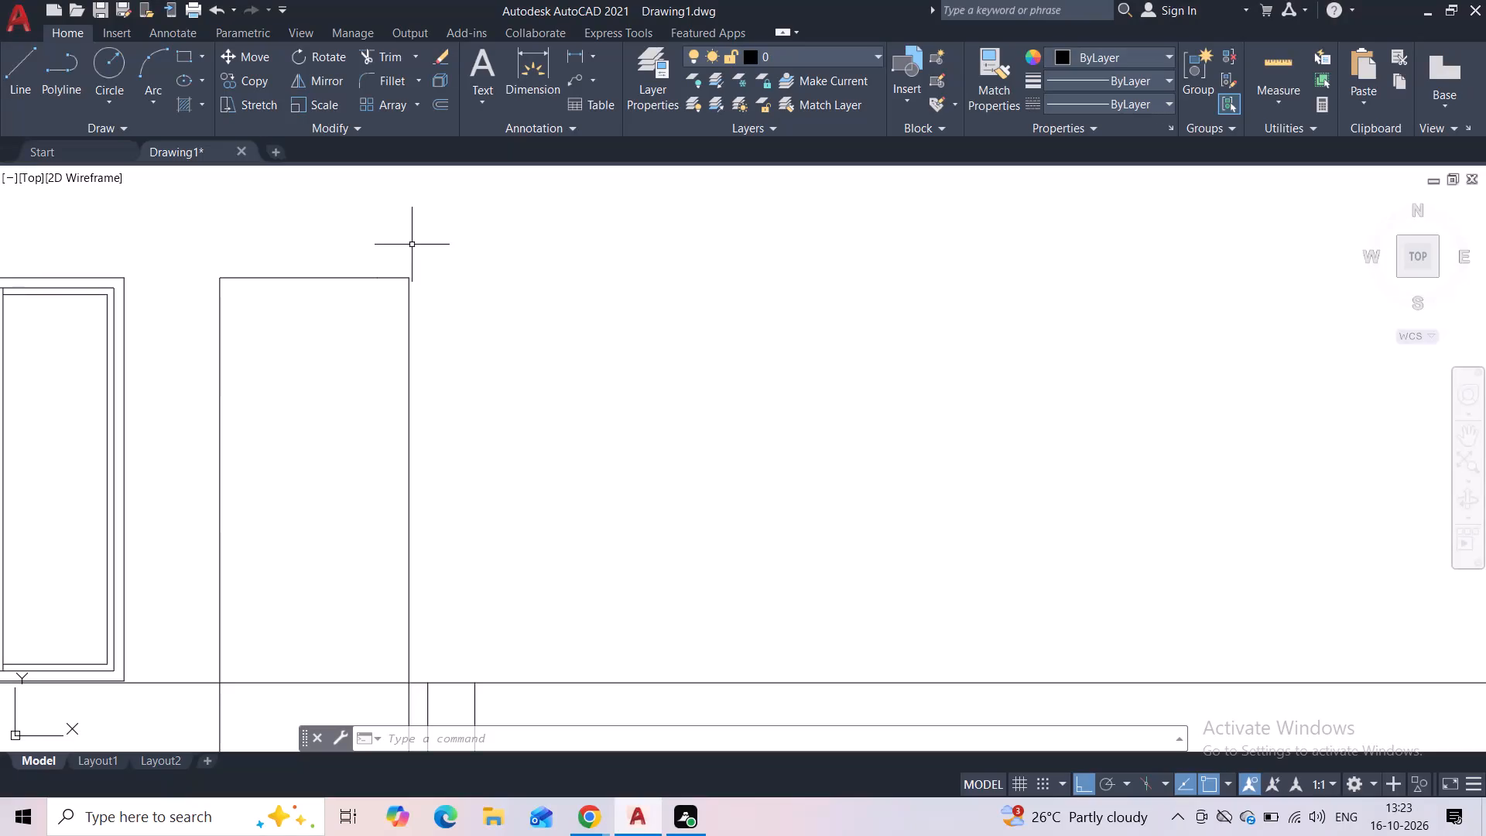
# Draw a second, wider door outline about 4' wide and 8' high beyond the narrow door, from the band's bottom line and level with its top.
pyautogui.scroll(-1, 618, 527)
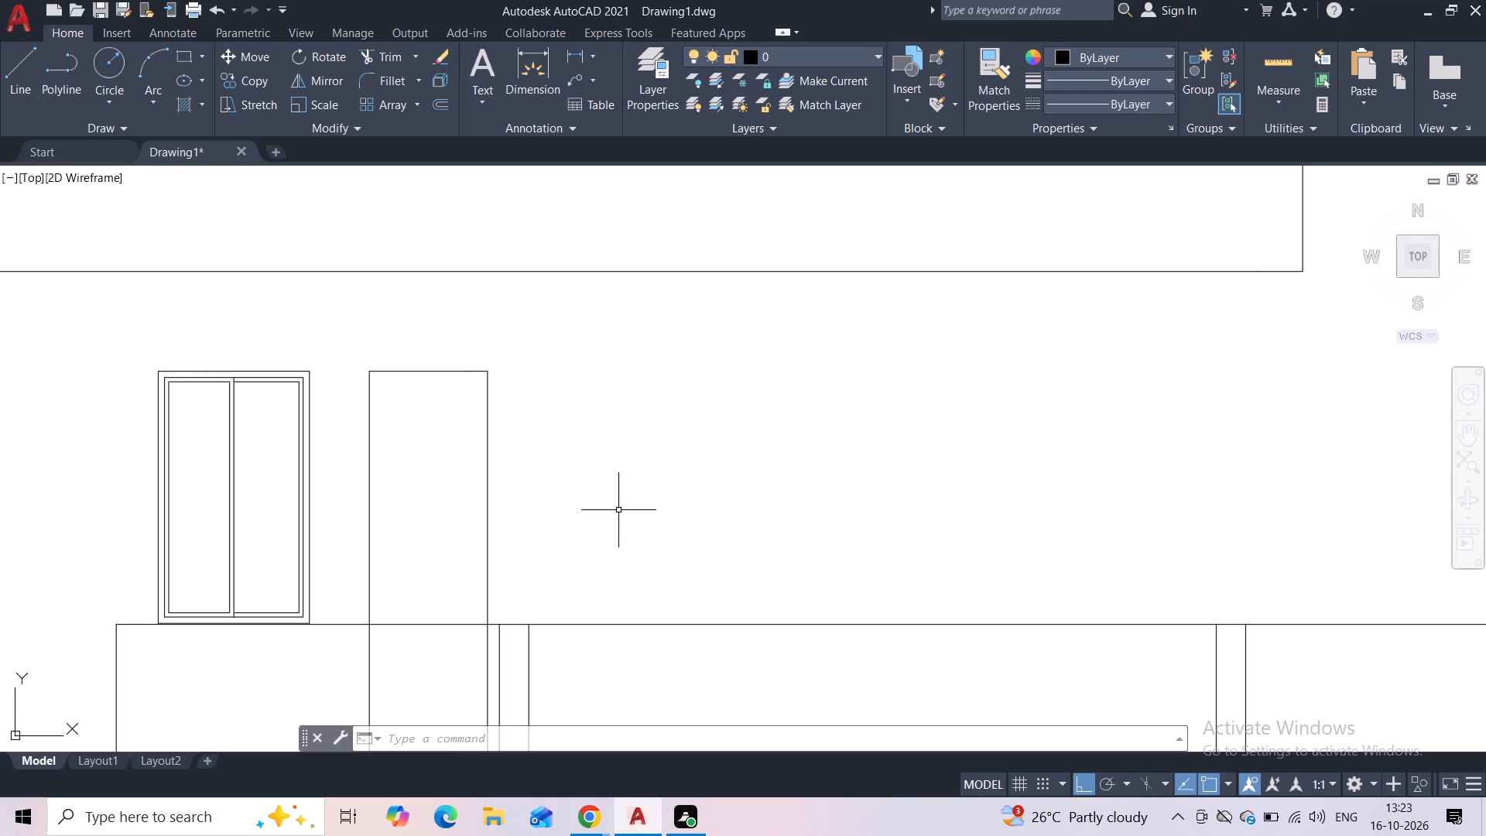
pyautogui.scroll(-2, 618, 510)
pyautogui.scroll(-2, 679, 469)
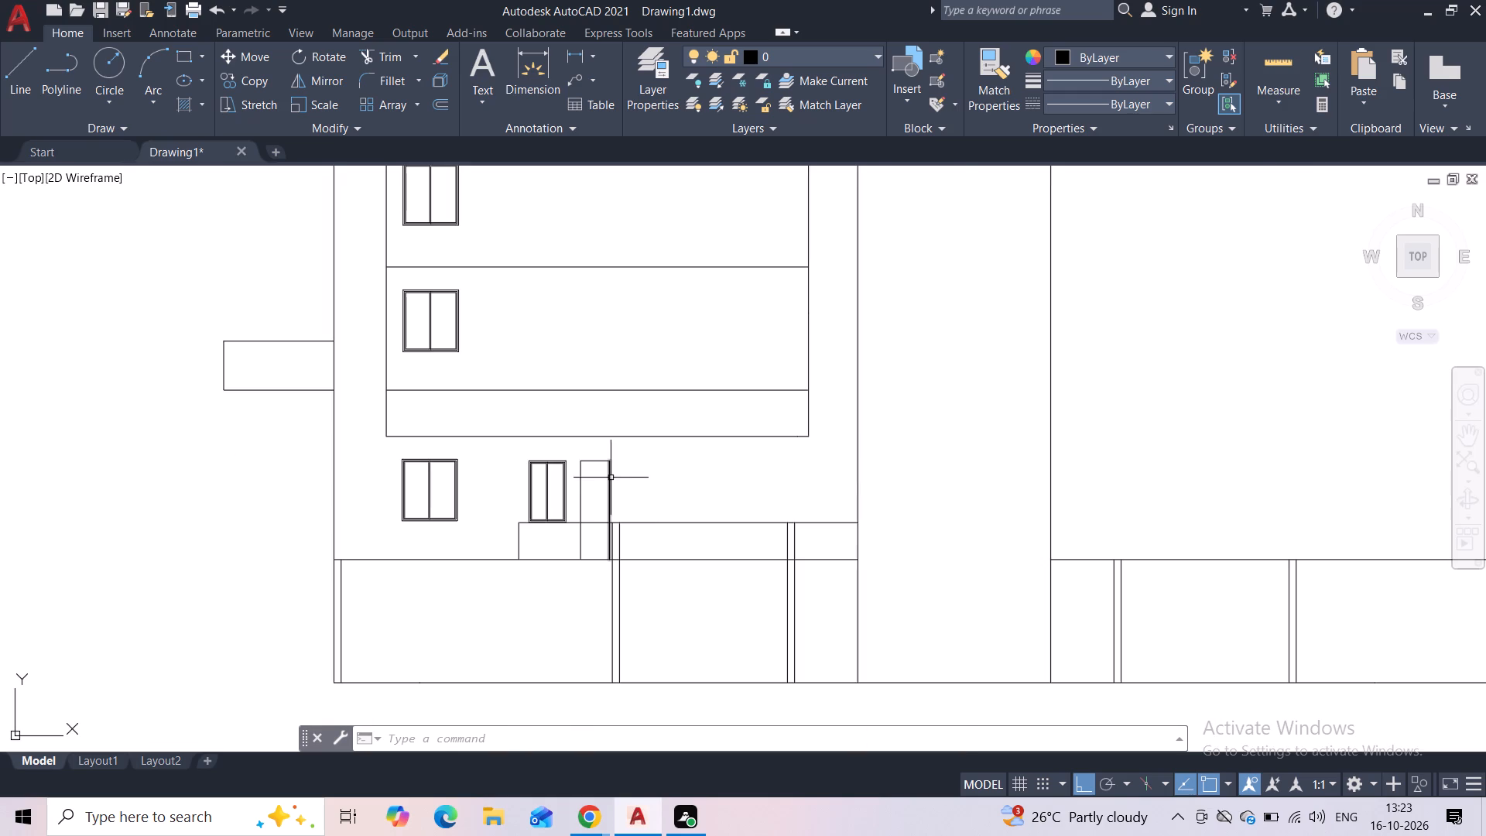
pyautogui.scroll(1, 647, 484)
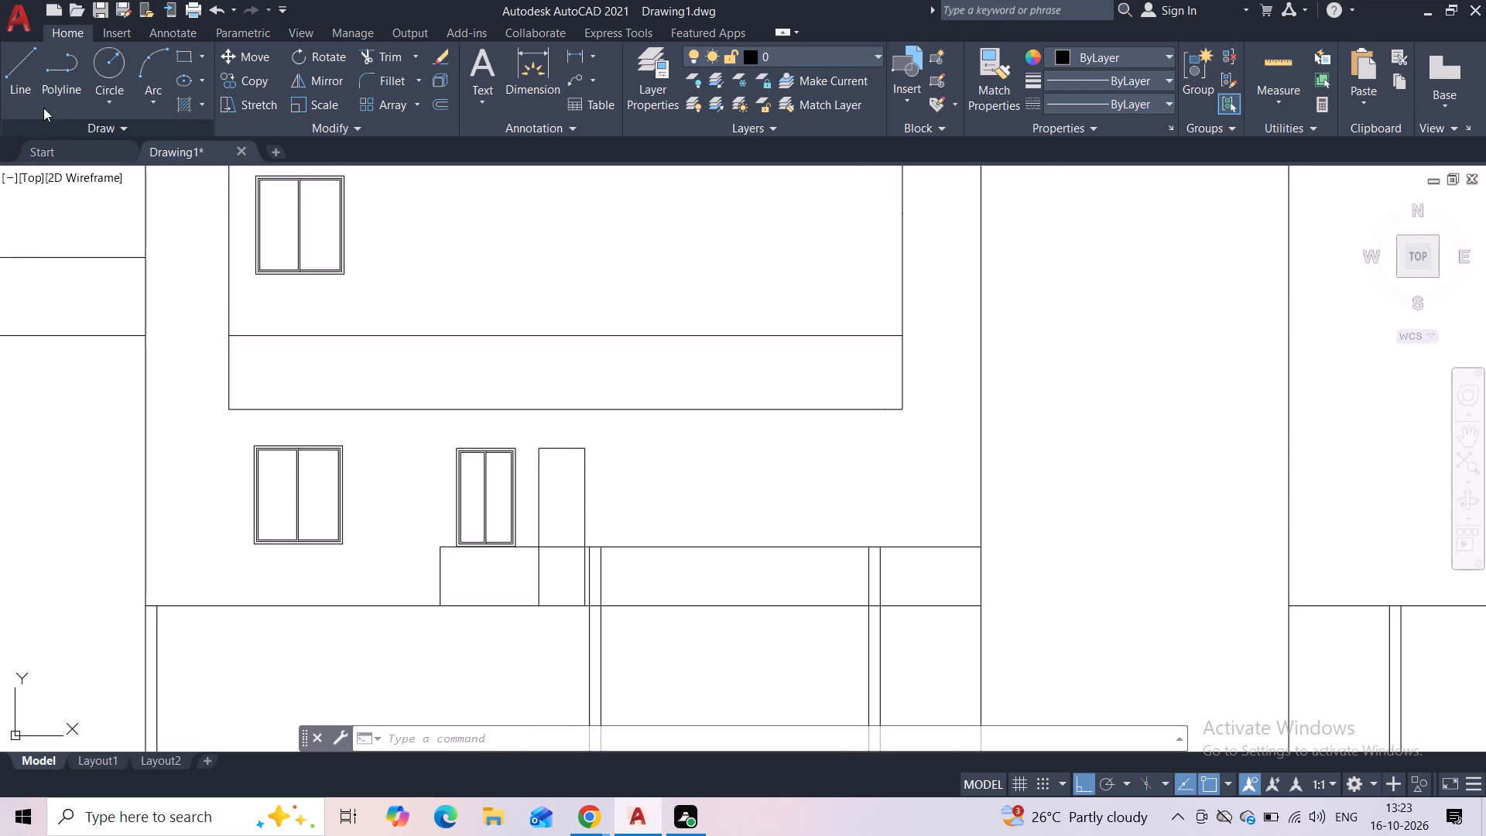
pyautogui.click(28, 87)
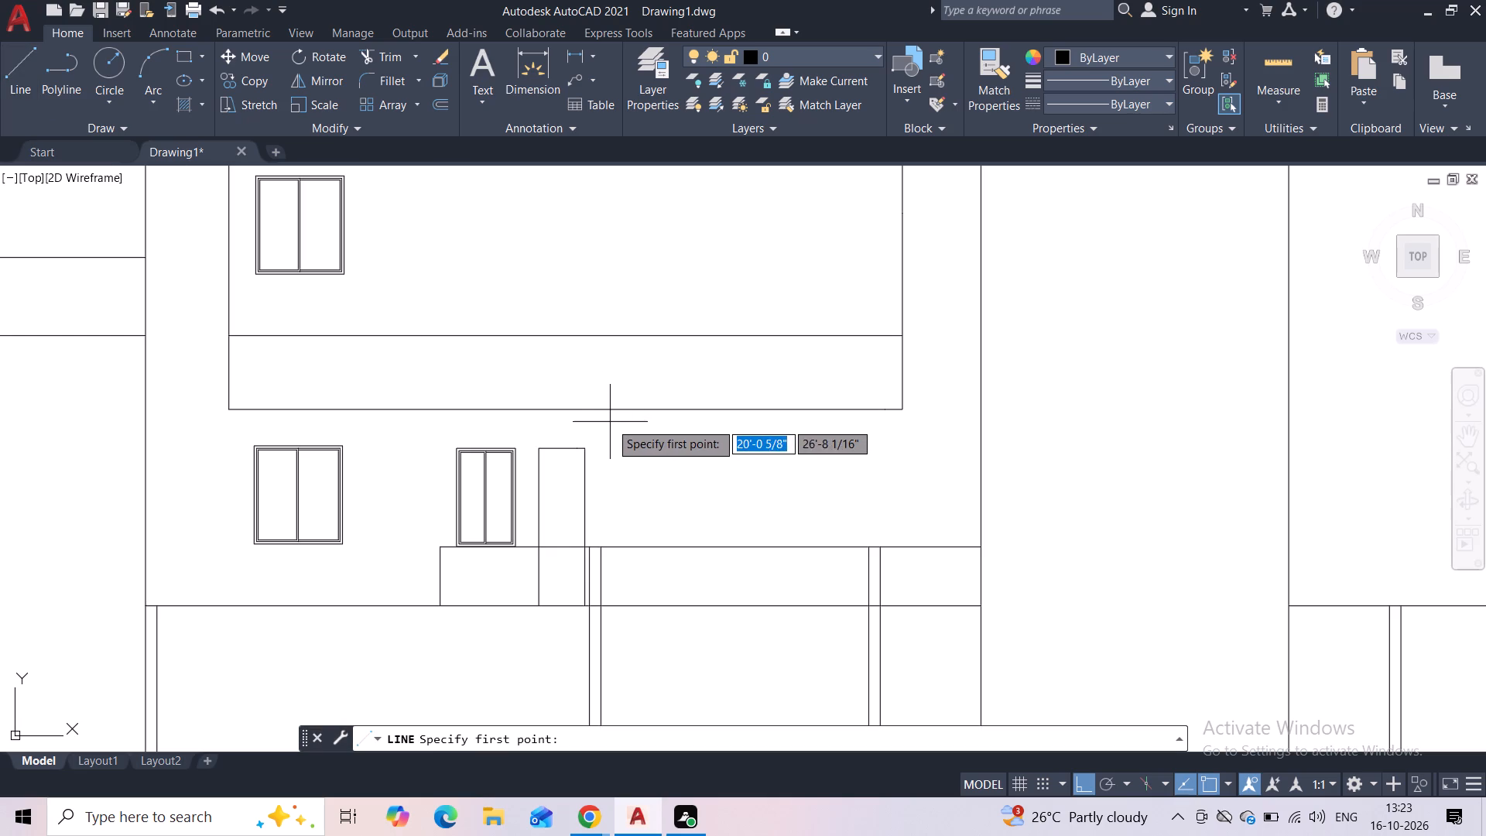
pyautogui.click(682, 602)
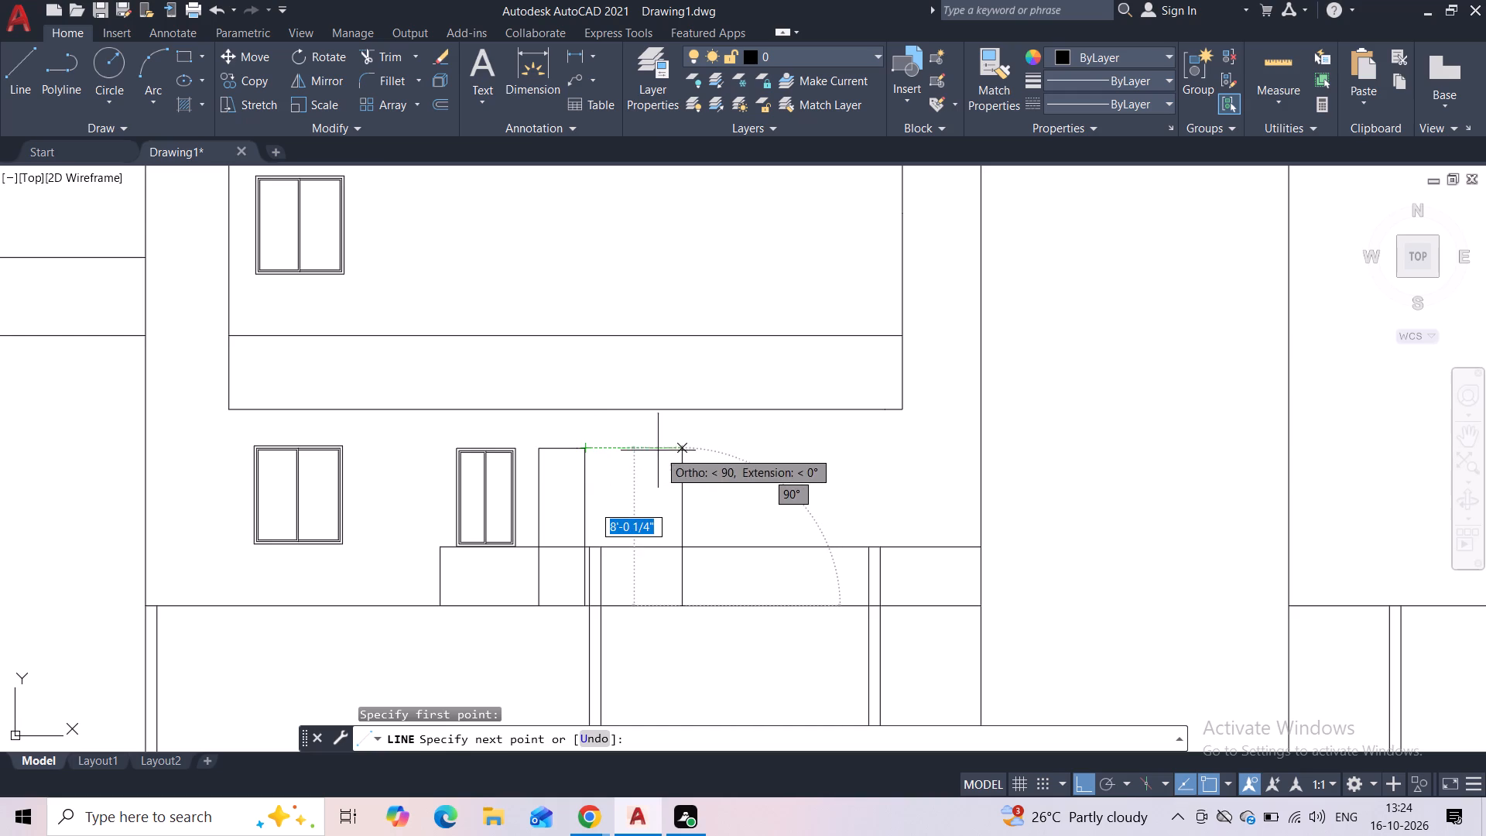
pyautogui.click(680, 447)
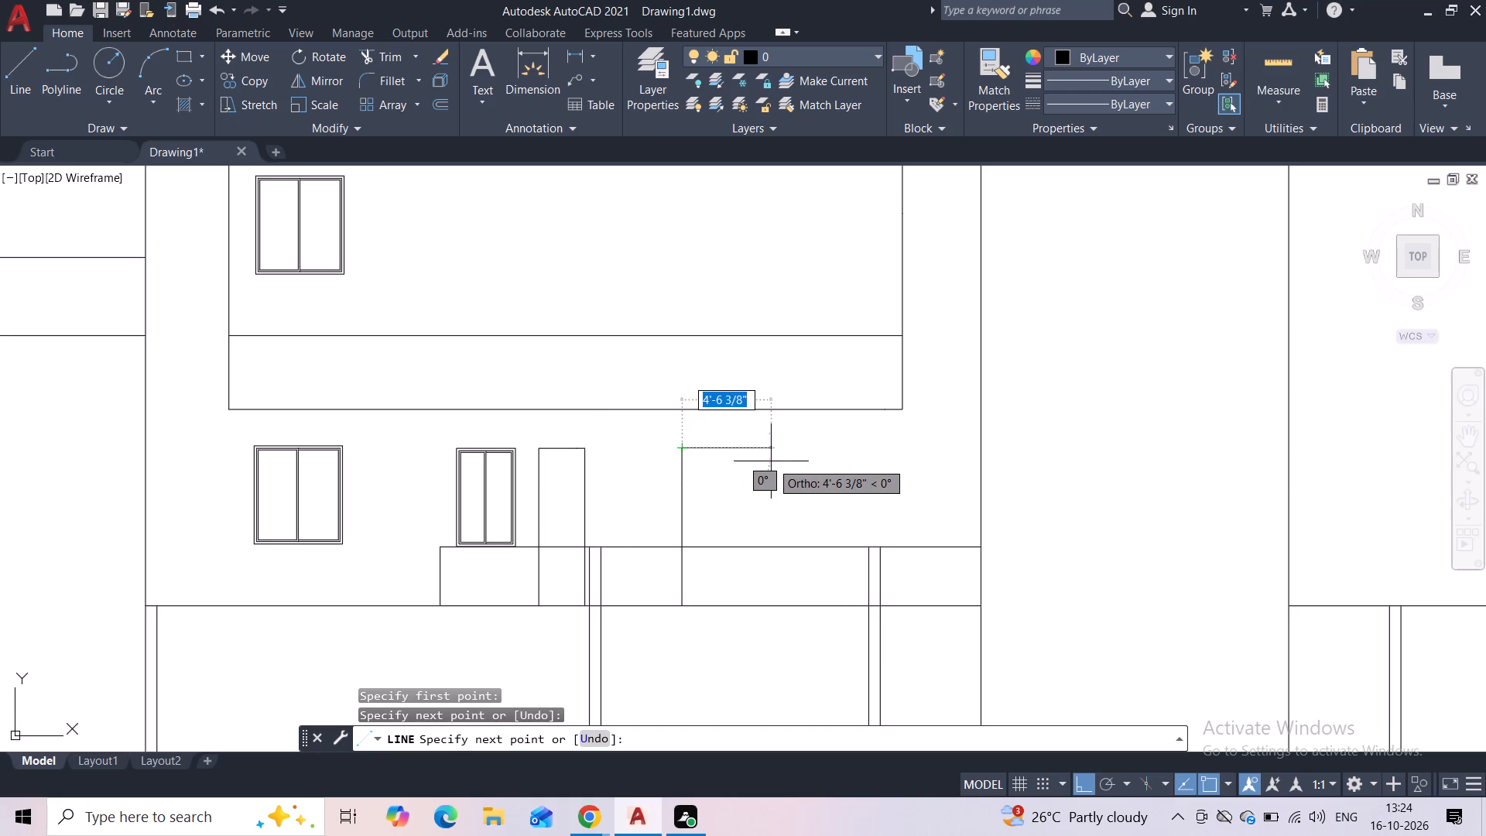
pyautogui.click(761, 464)
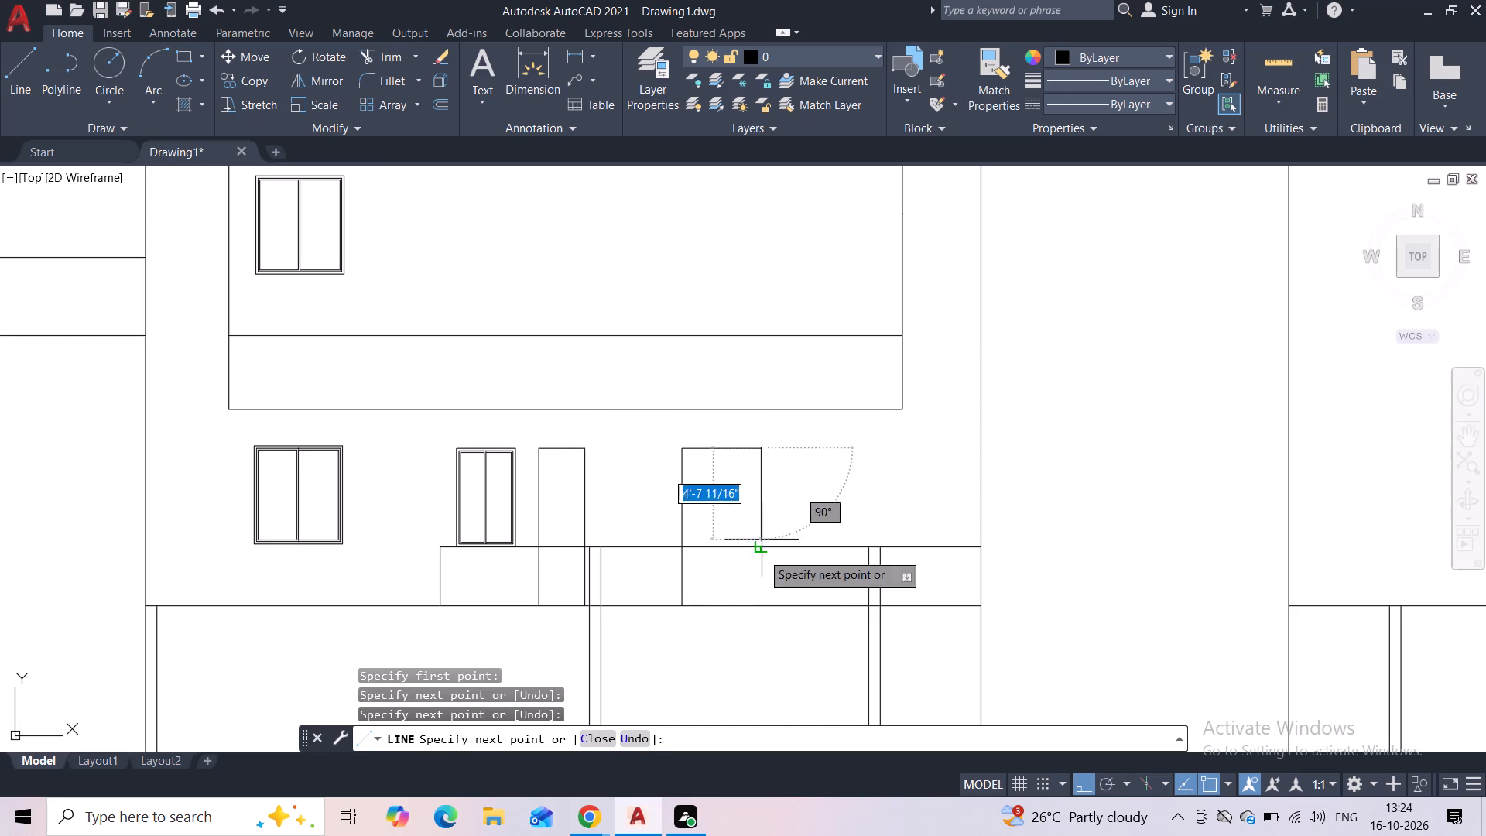
pyautogui.click(760, 606)
pyautogui.press('Escape')
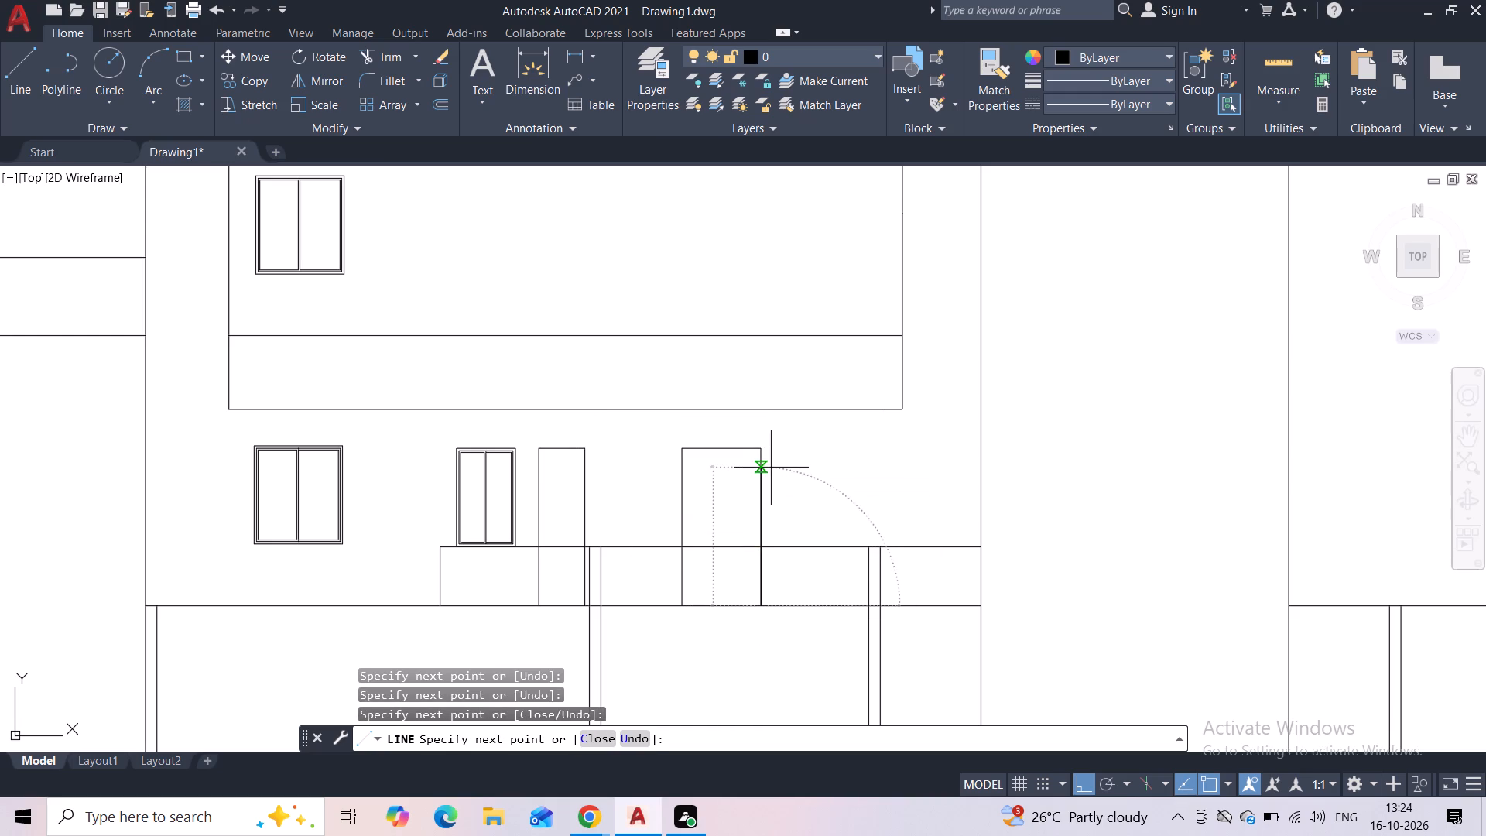
# Draw a horizontal line at the raised band's mid-height from its free end to the near edge of the first post.
pyautogui.scroll(-1, 769, 468)
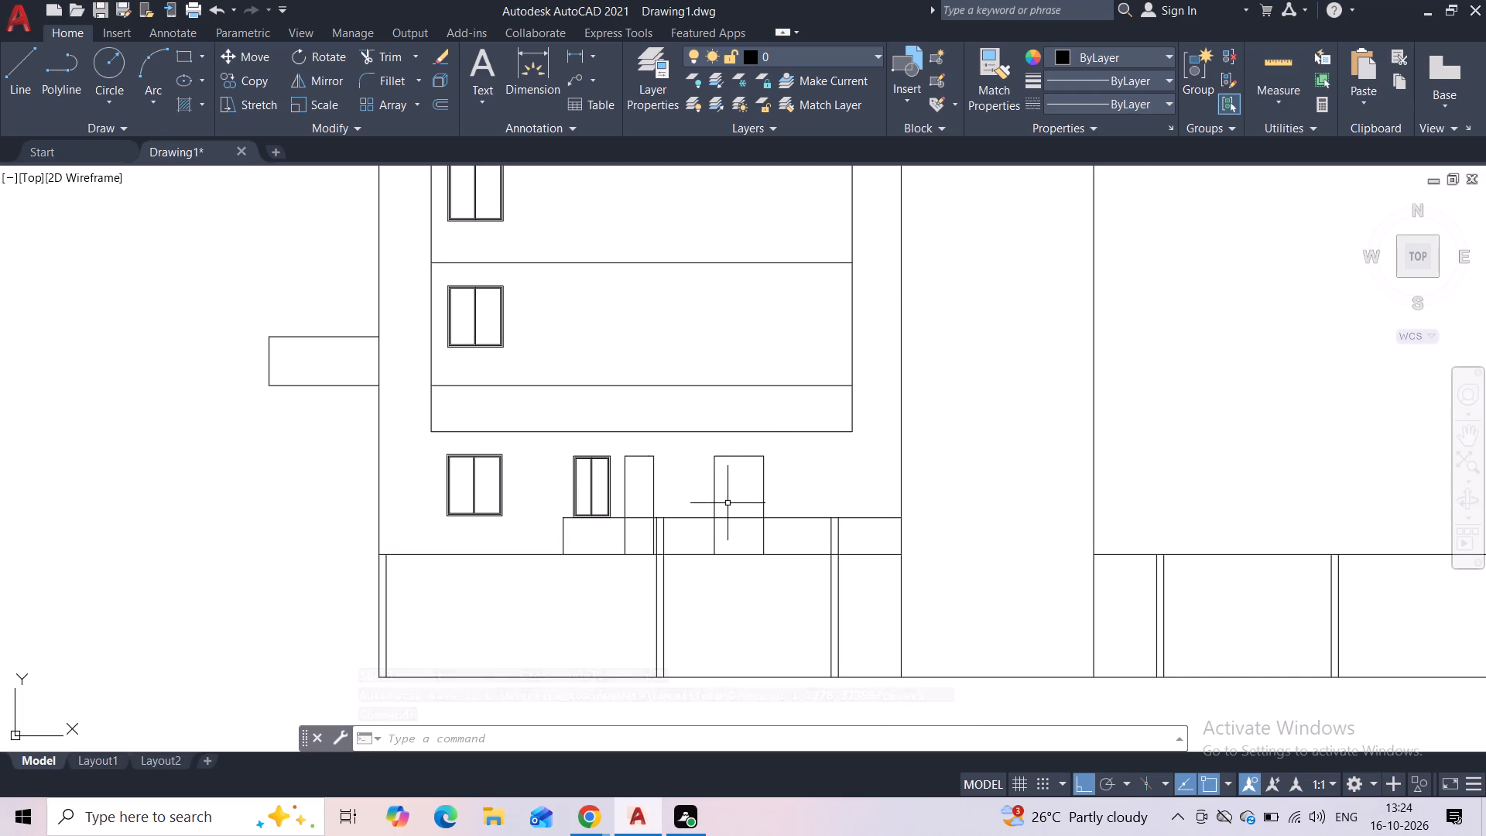
pyautogui.scroll(3, 649, 538)
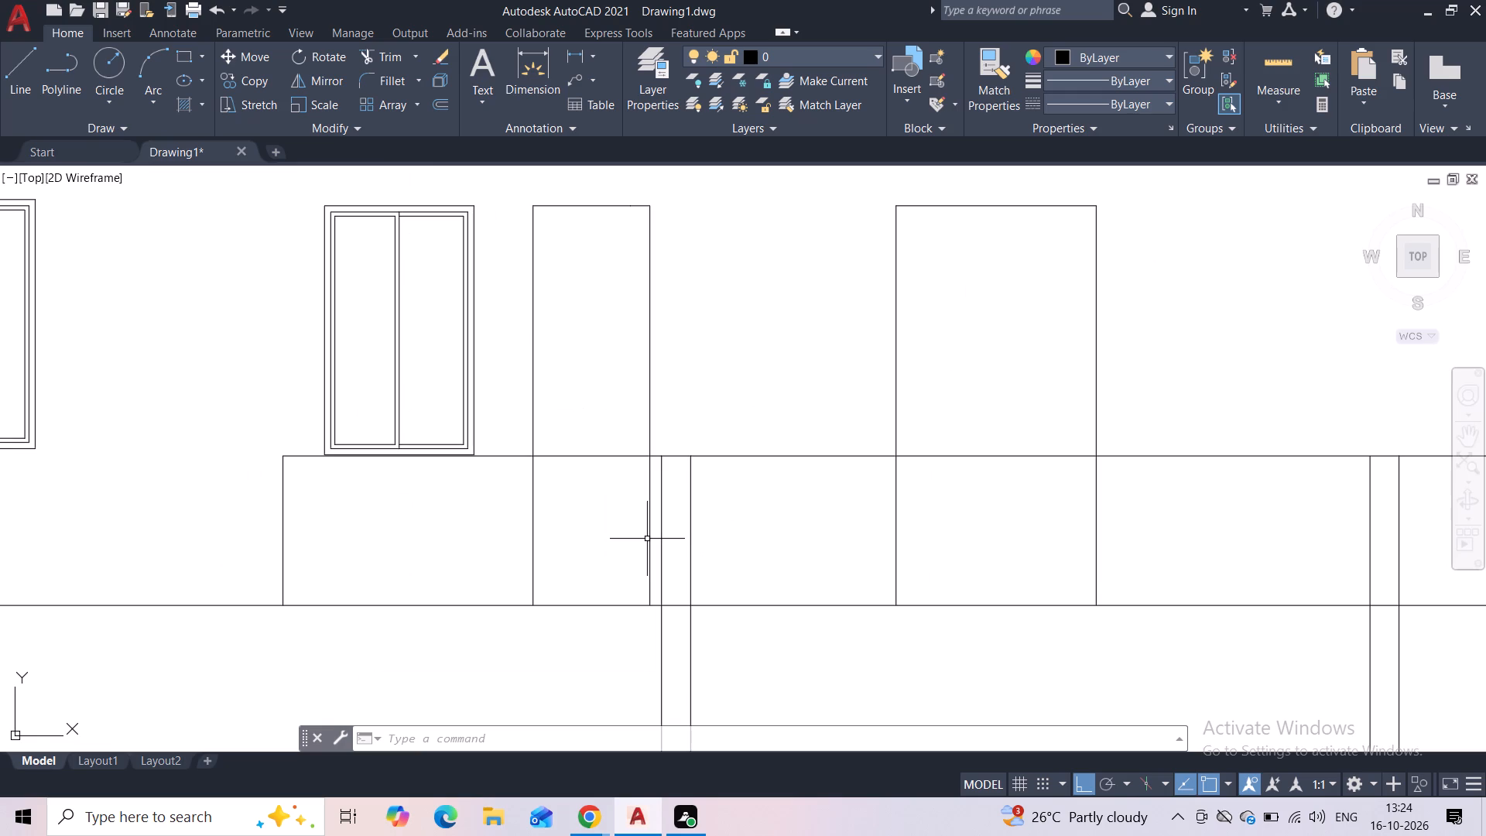
pyautogui.click(13, 75)
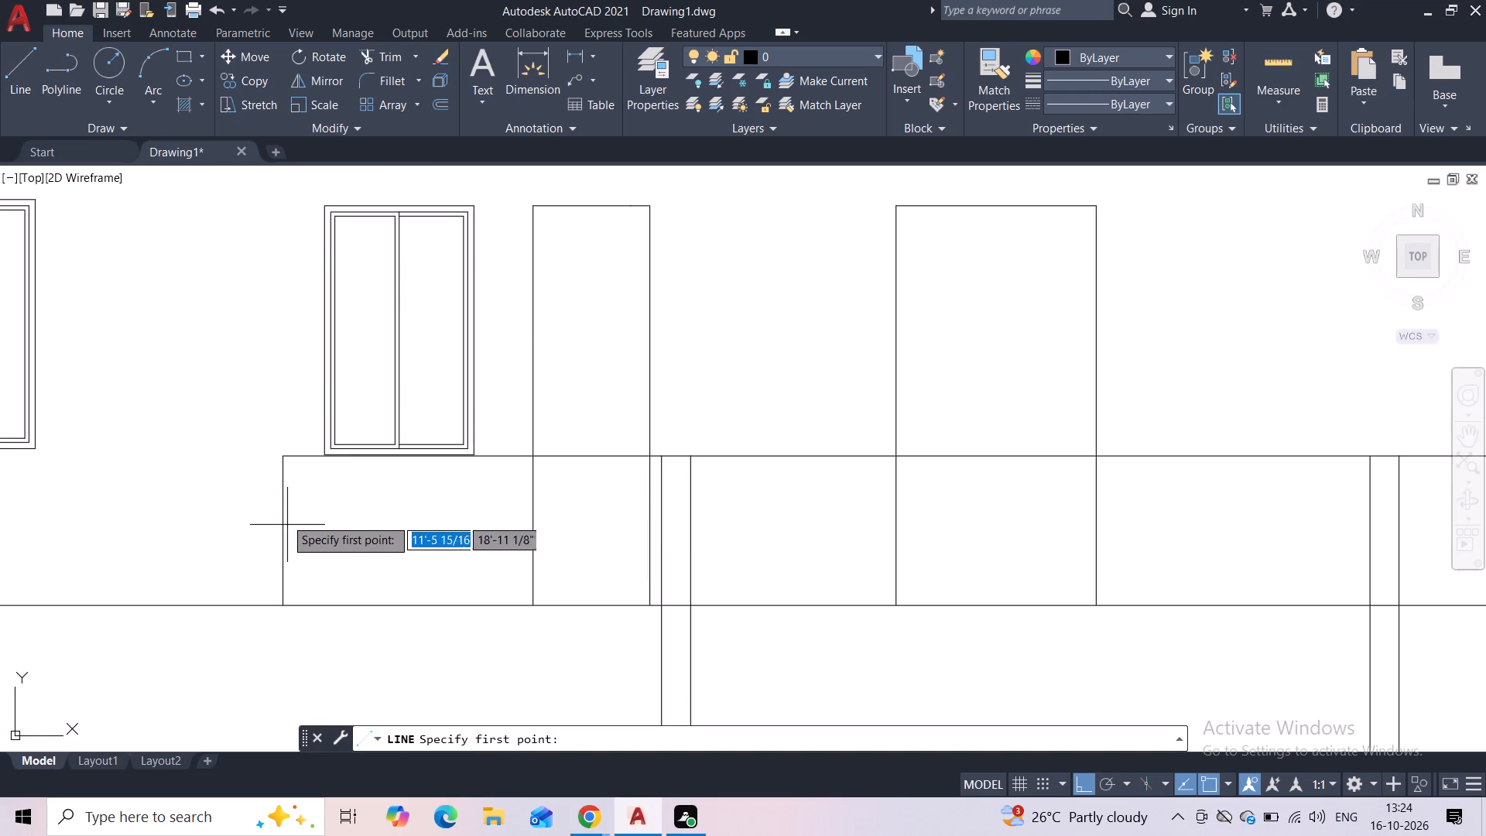
pyautogui.click(286, 535)
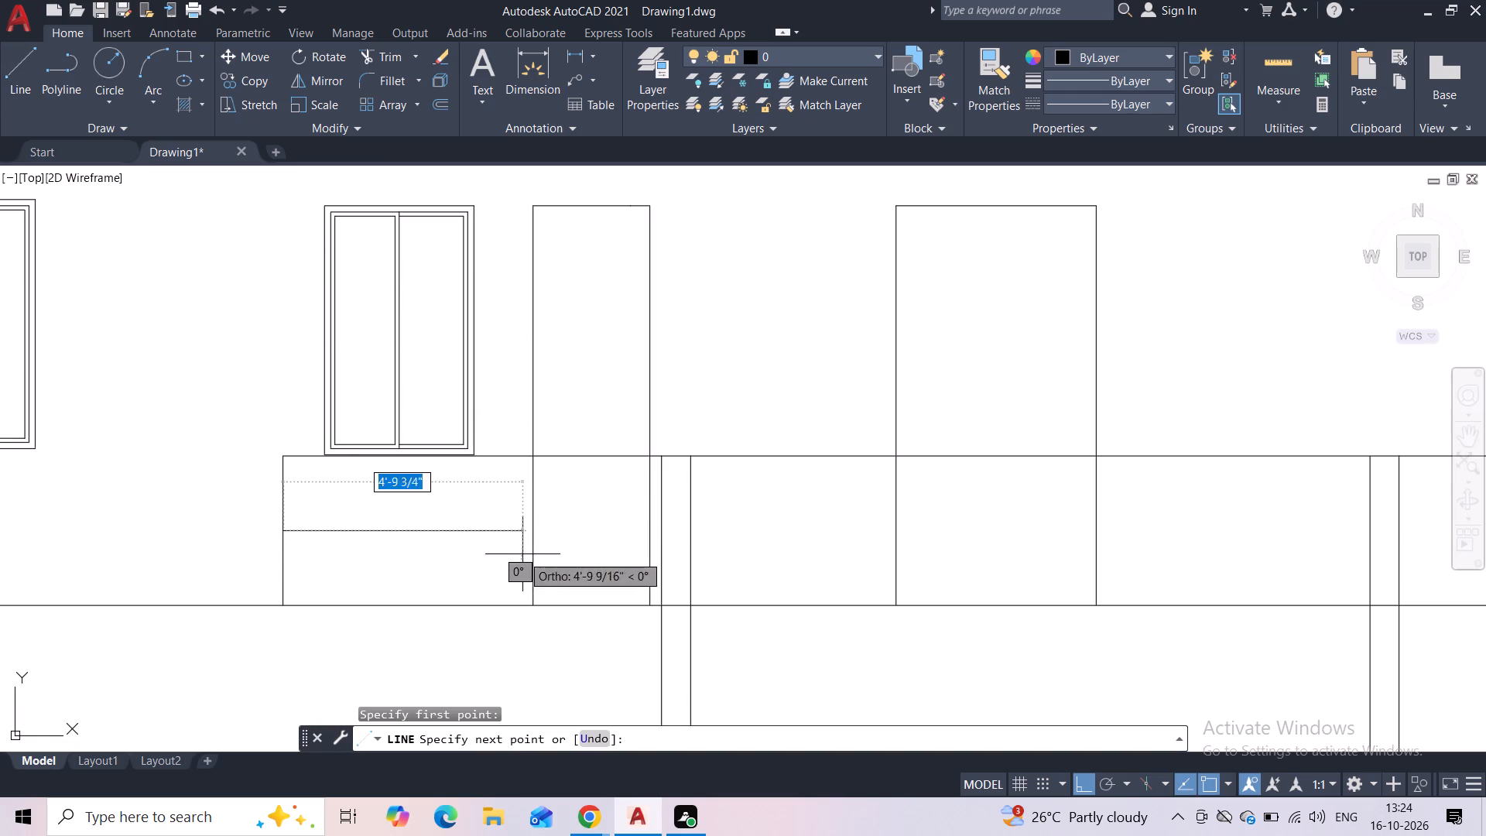
pyautogui.click(664, 537)
pyautogui.press('Escape')
# Continue the band's mid-height line between the two posts, about 13'-8" long, and from the second post to the building's edge.
pyautogui.press('space')
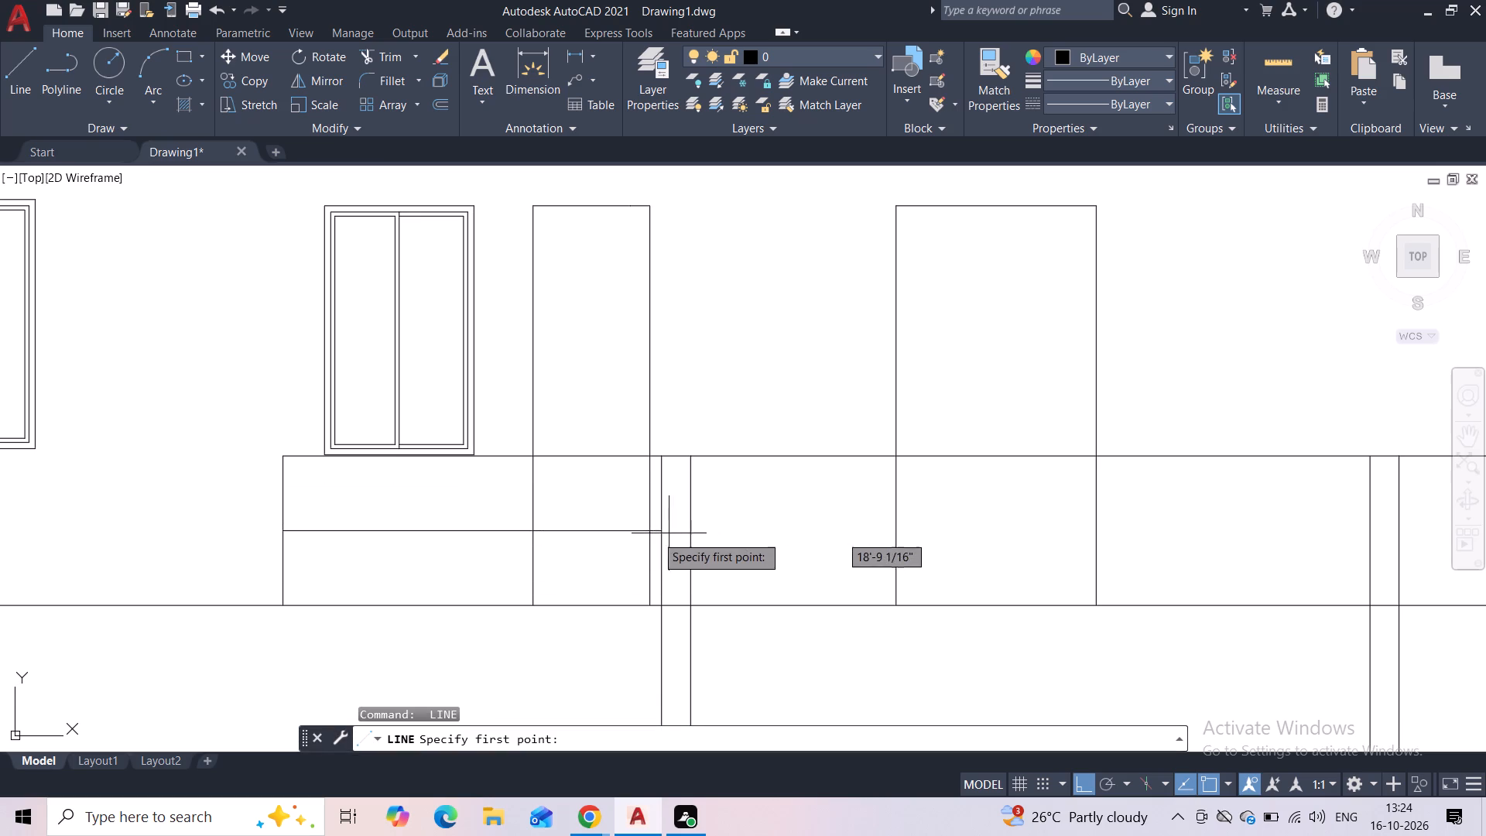
pyautogui.click(695, 531)
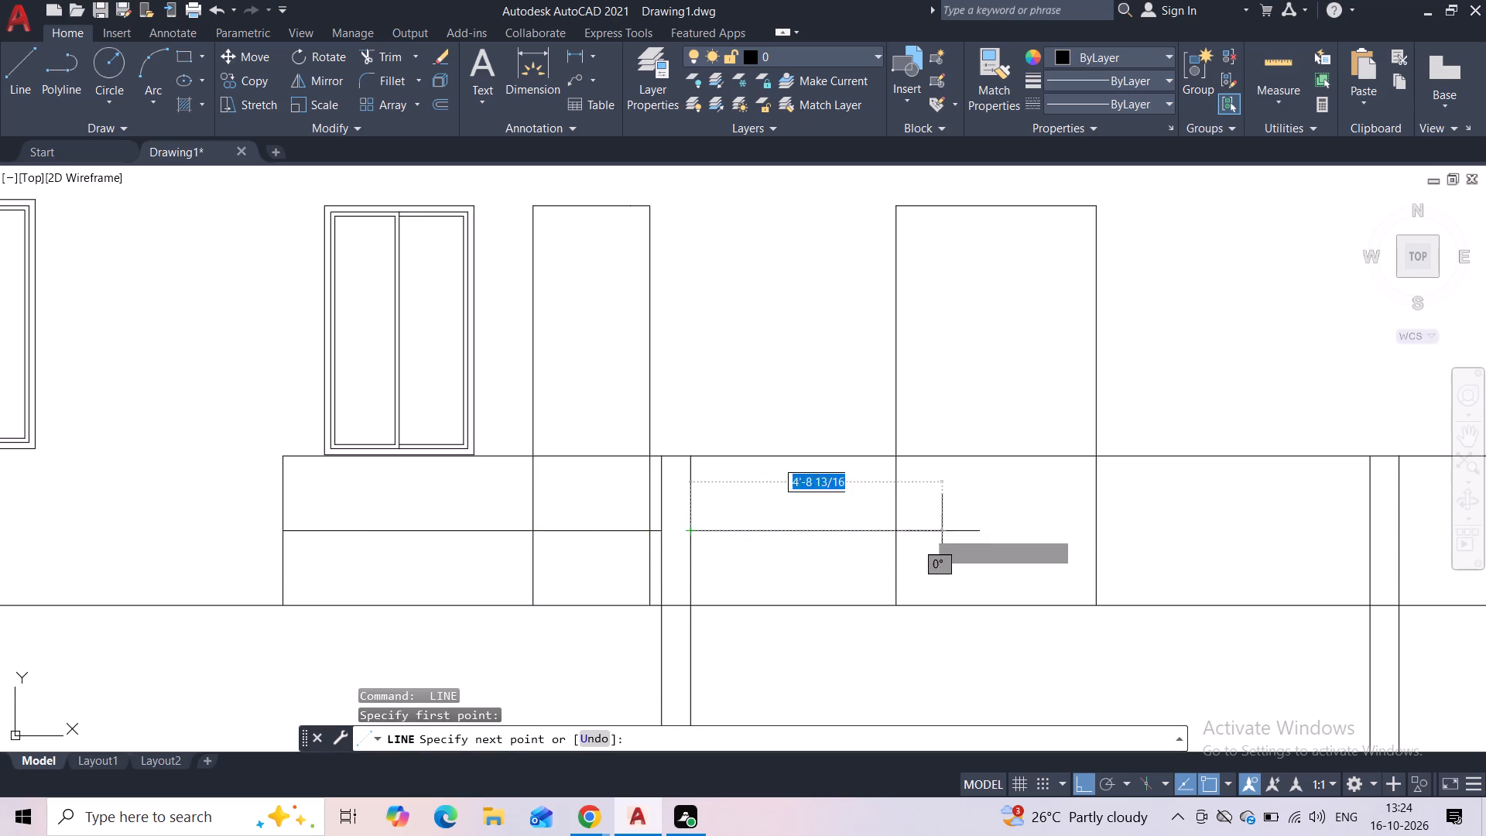
pyautogui.click(1375, 530)
pyautogui.moveTo(1339, 543); pyautogui.dragTo(523, 546, button='middle')
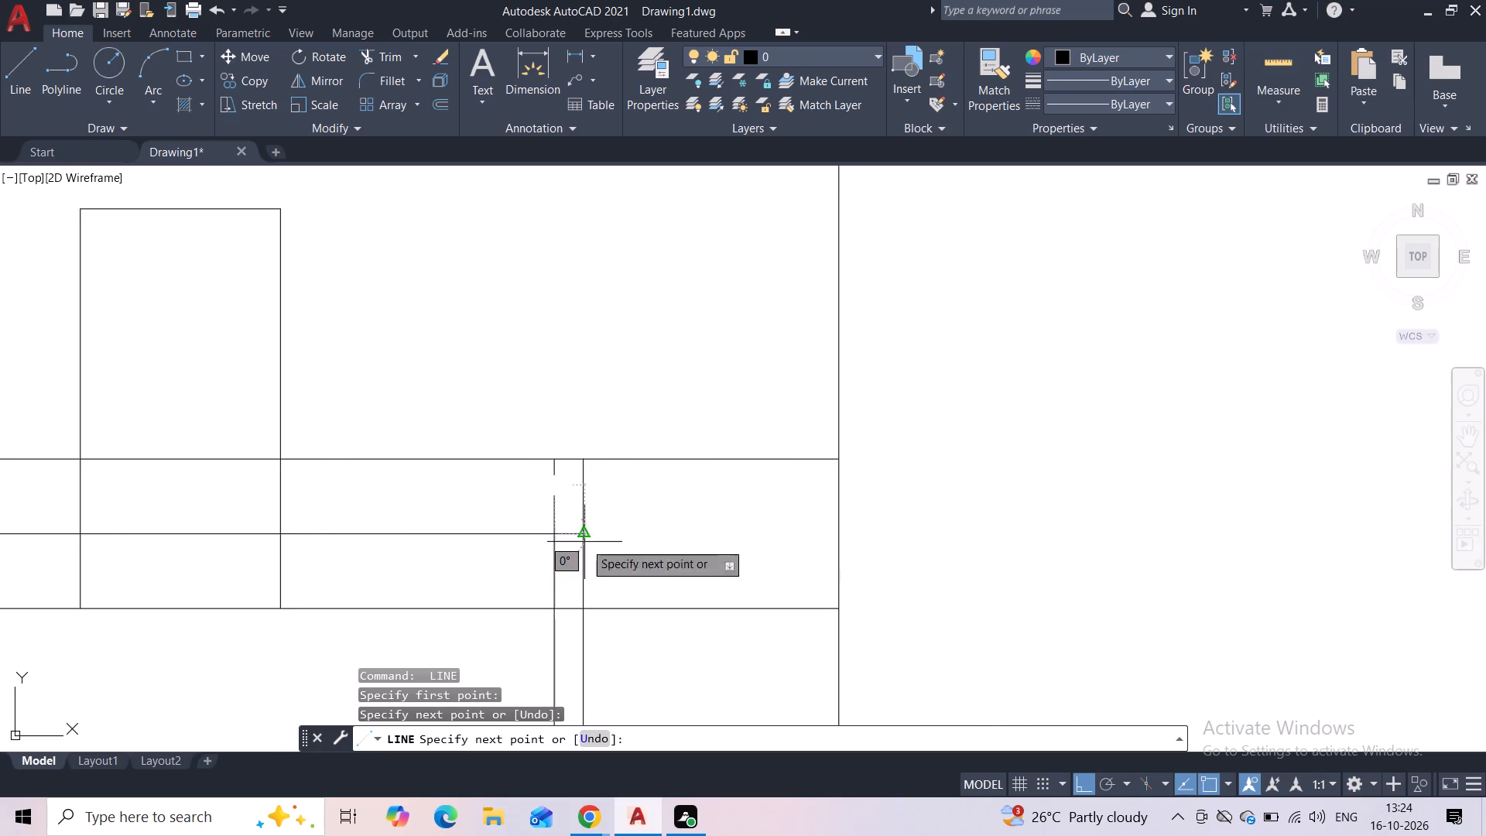
pyautogui.press('Escape')
pyautogui.press('space')
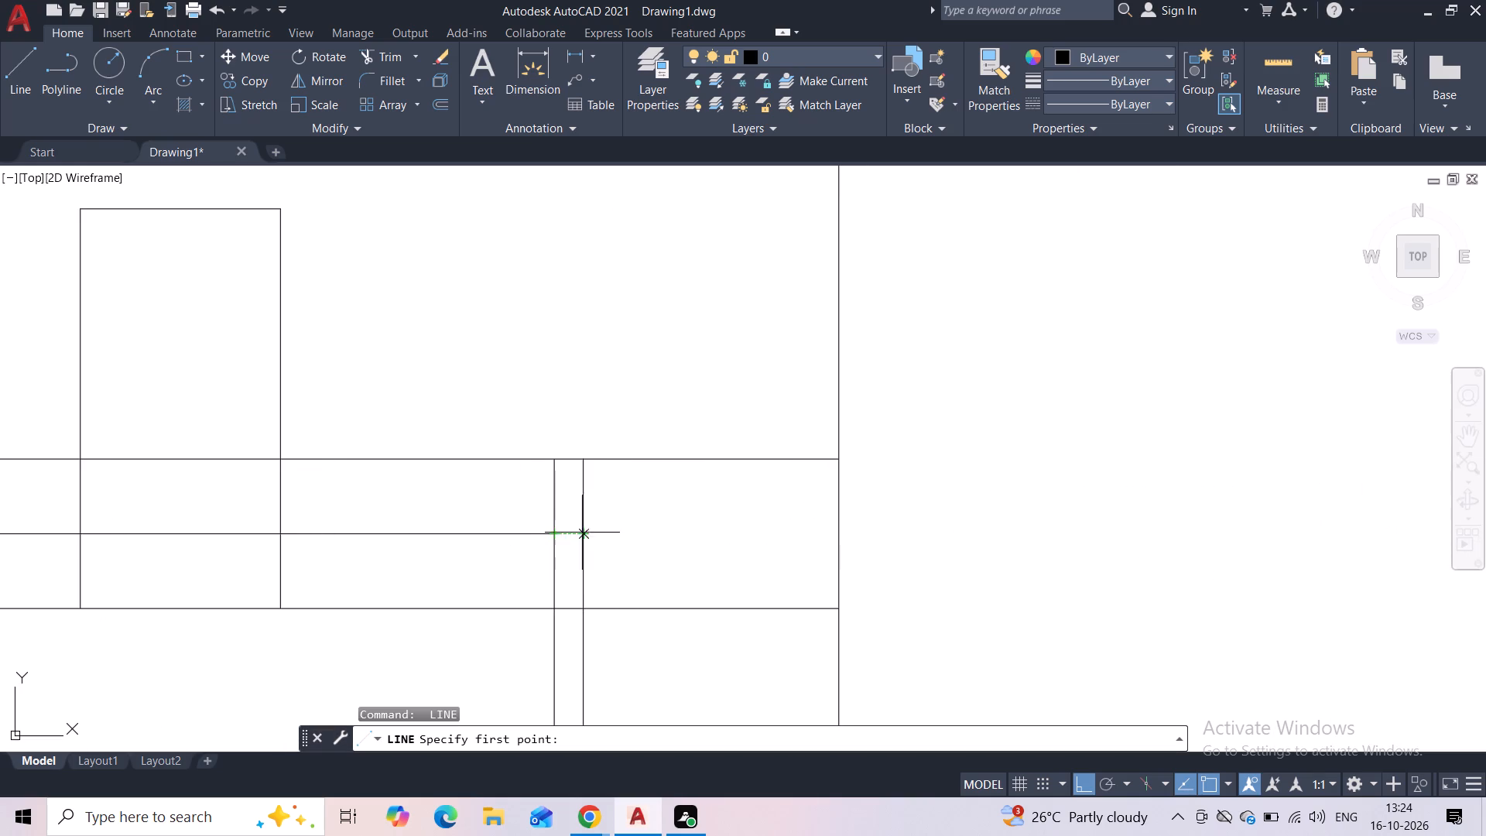
pyautogui.click(582, 533)
pyautogui.click(834, 539)
pyautogui.press('Escape')
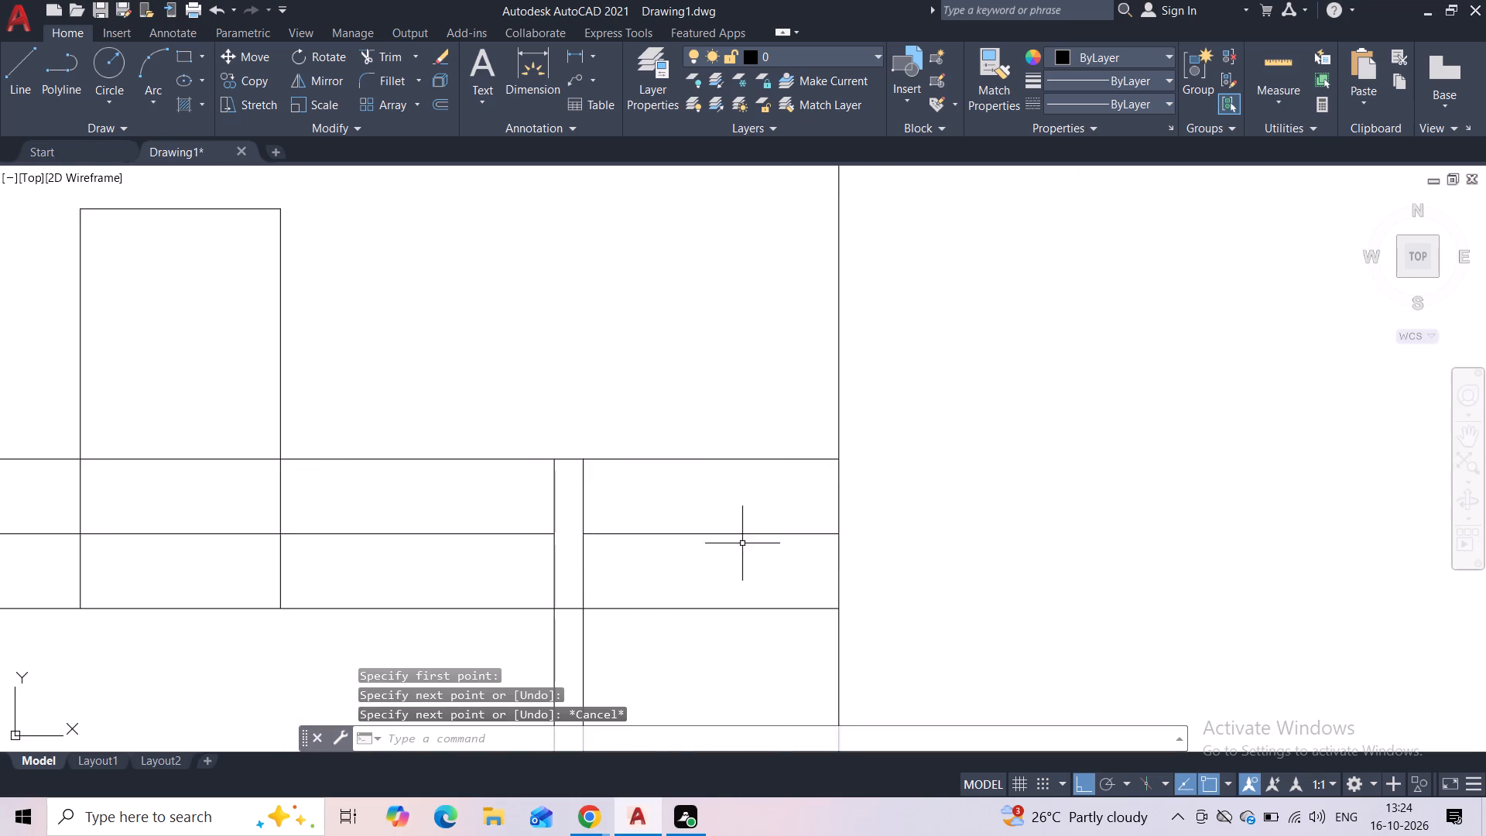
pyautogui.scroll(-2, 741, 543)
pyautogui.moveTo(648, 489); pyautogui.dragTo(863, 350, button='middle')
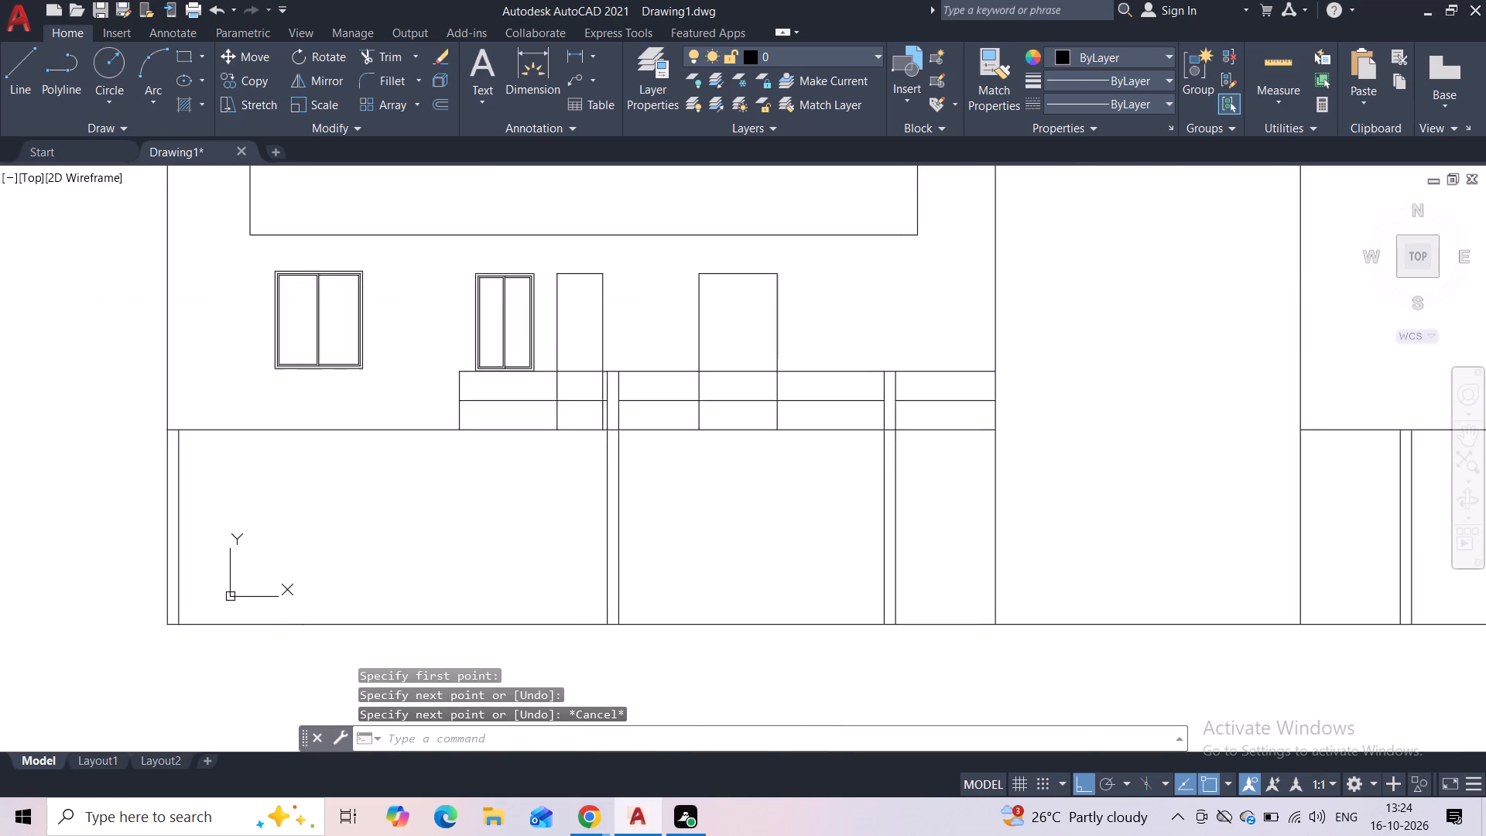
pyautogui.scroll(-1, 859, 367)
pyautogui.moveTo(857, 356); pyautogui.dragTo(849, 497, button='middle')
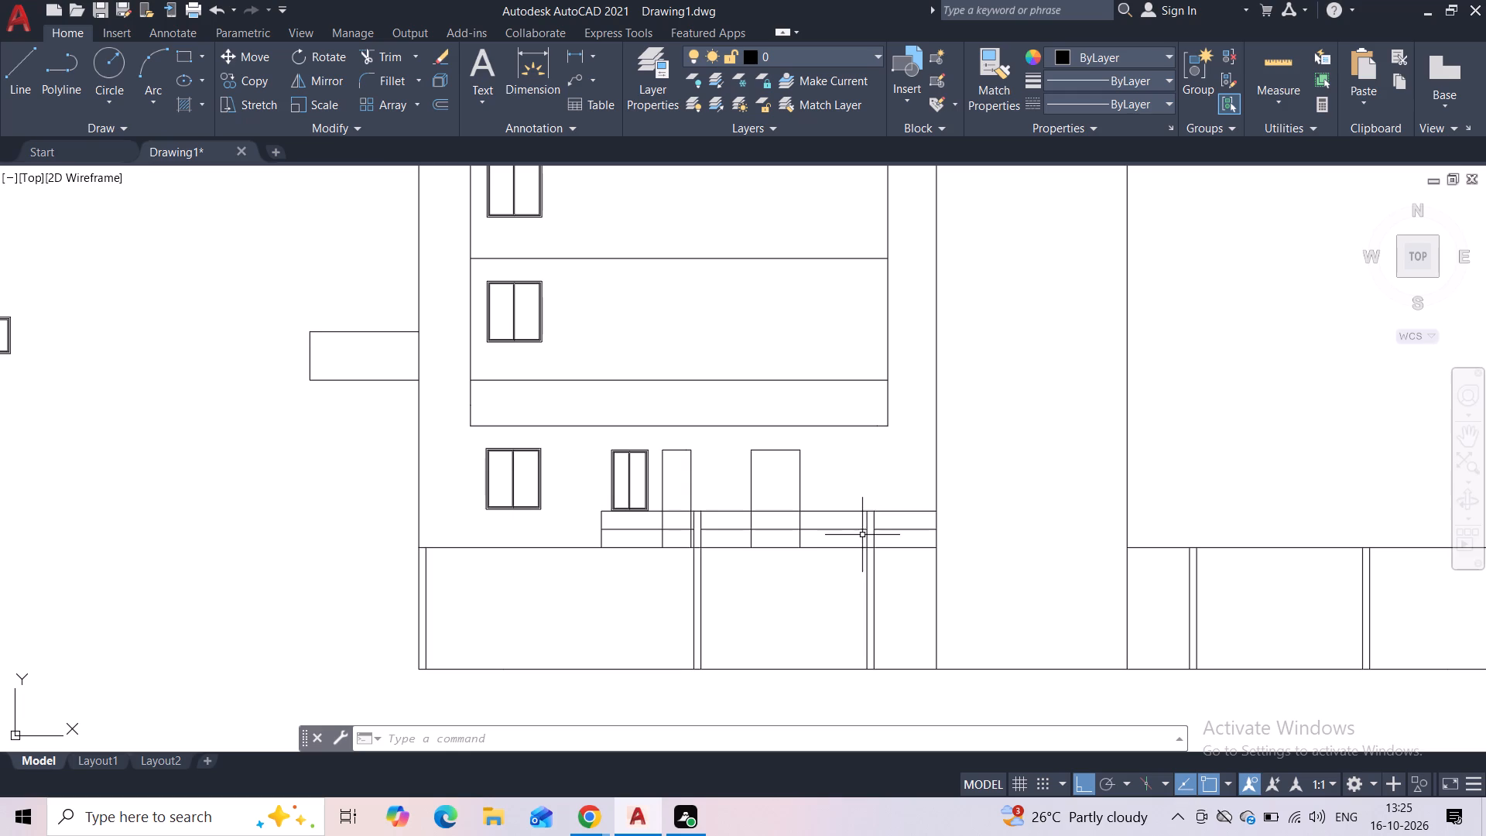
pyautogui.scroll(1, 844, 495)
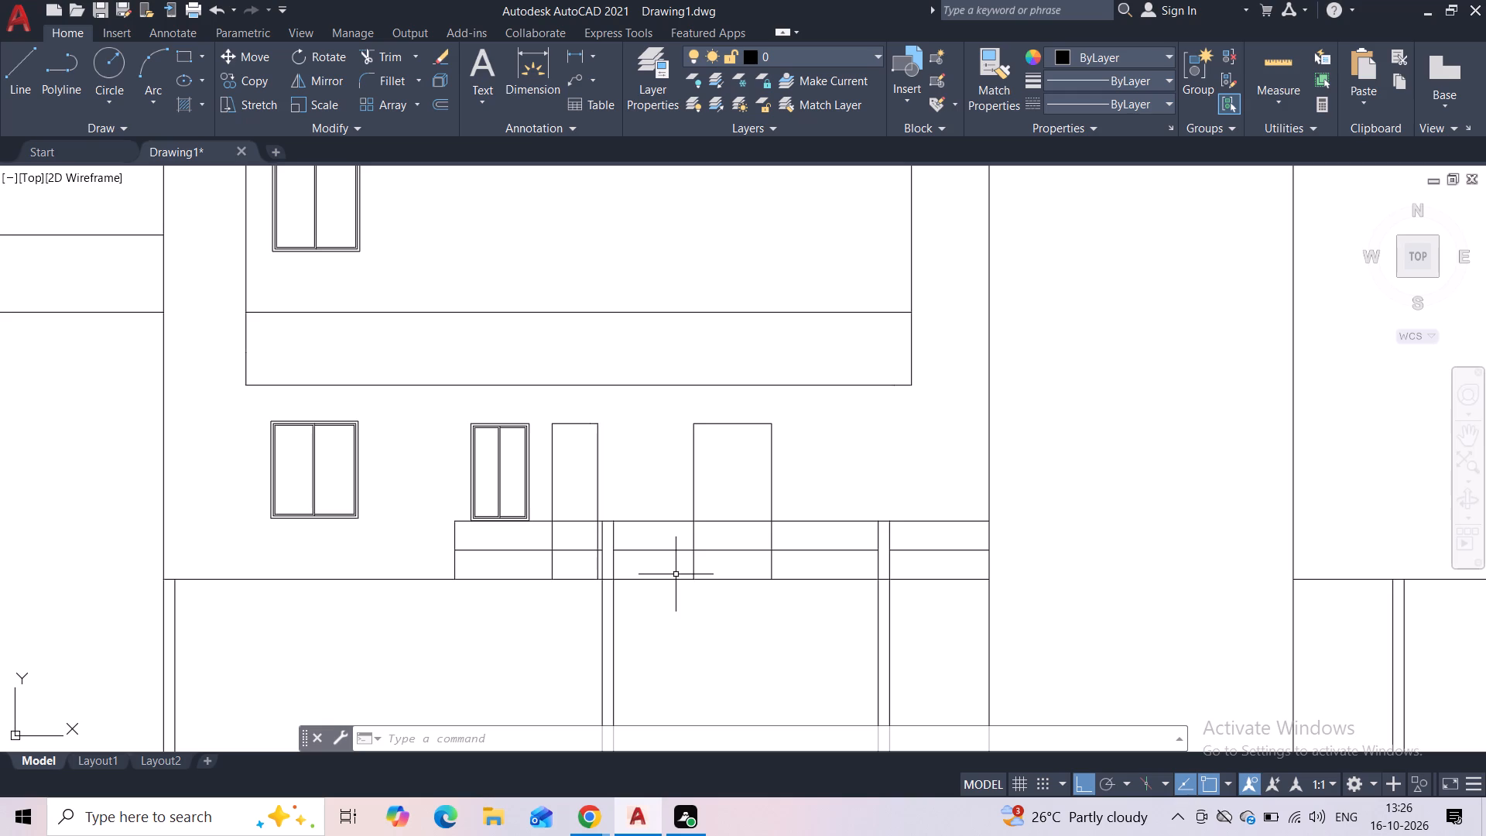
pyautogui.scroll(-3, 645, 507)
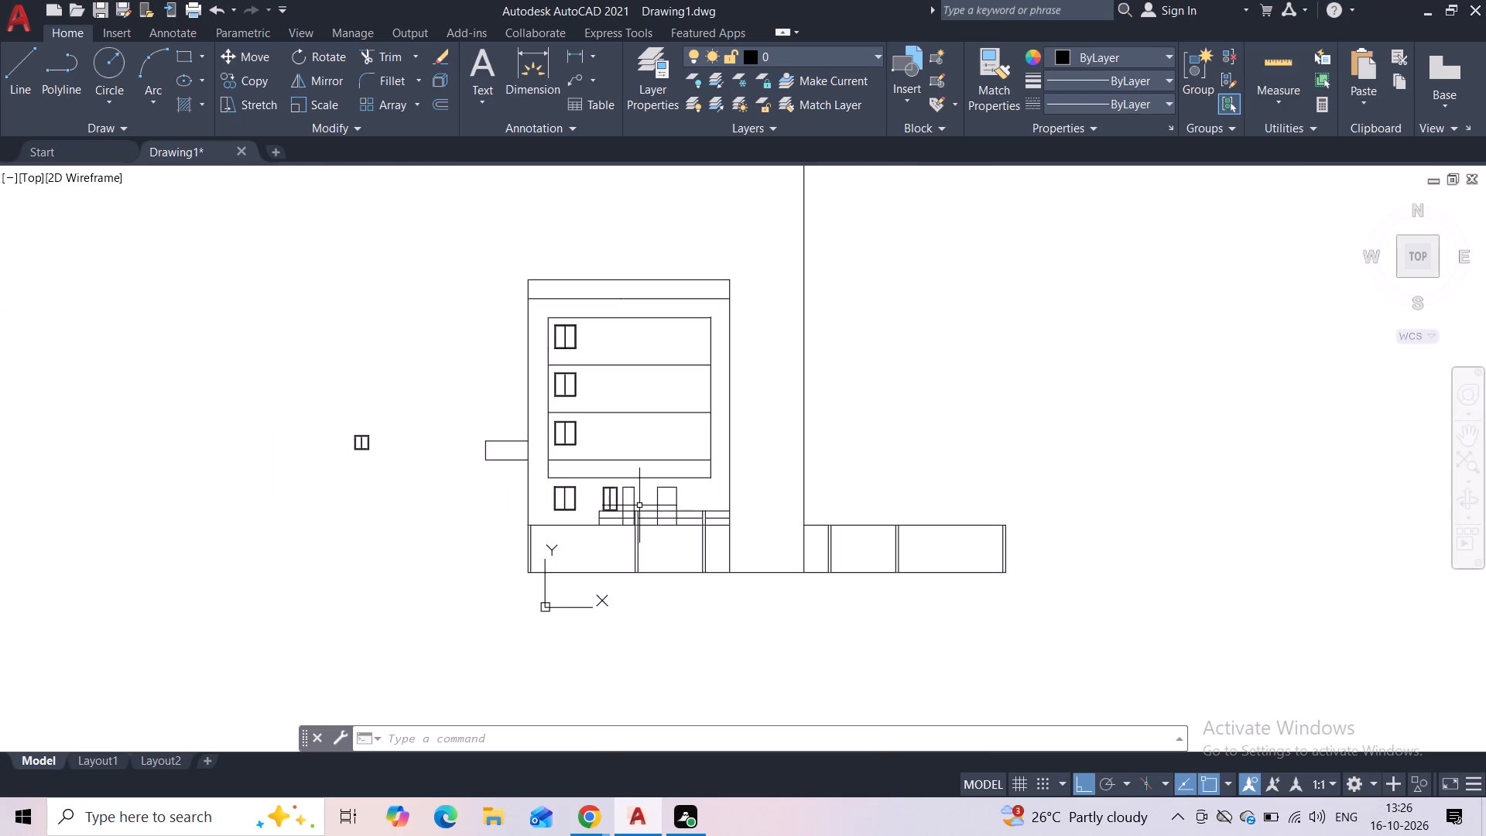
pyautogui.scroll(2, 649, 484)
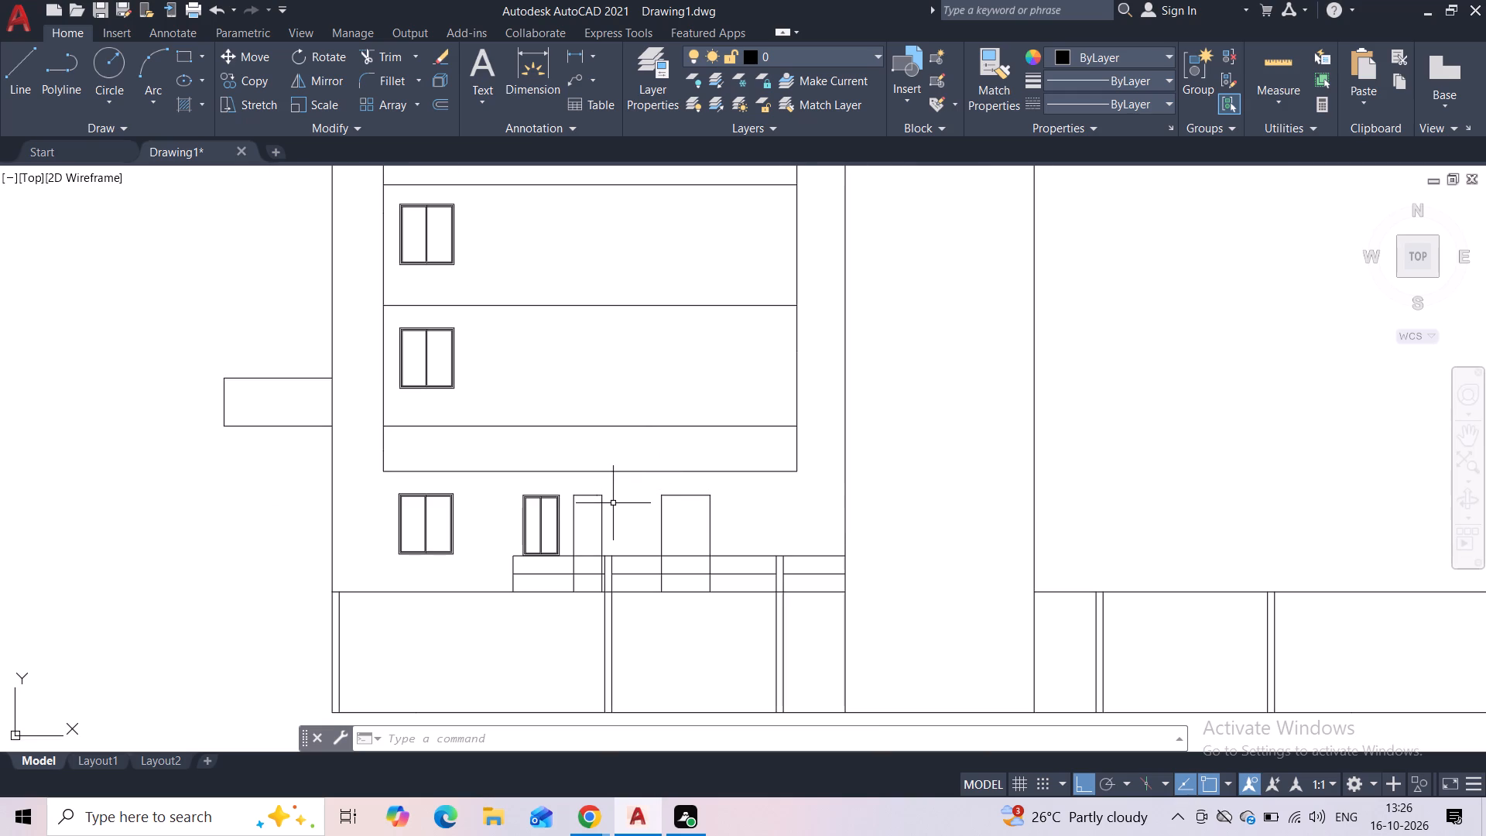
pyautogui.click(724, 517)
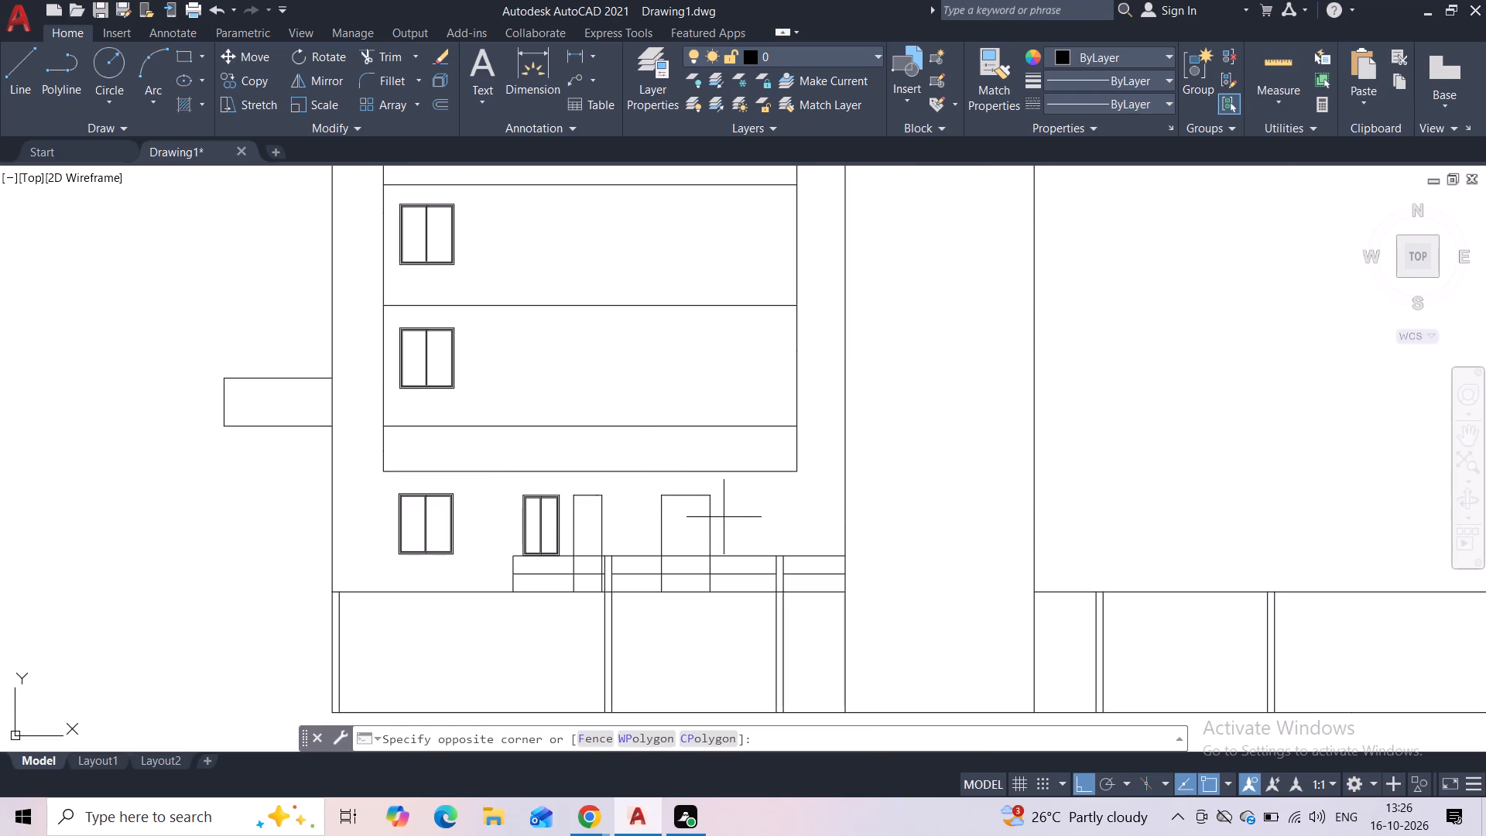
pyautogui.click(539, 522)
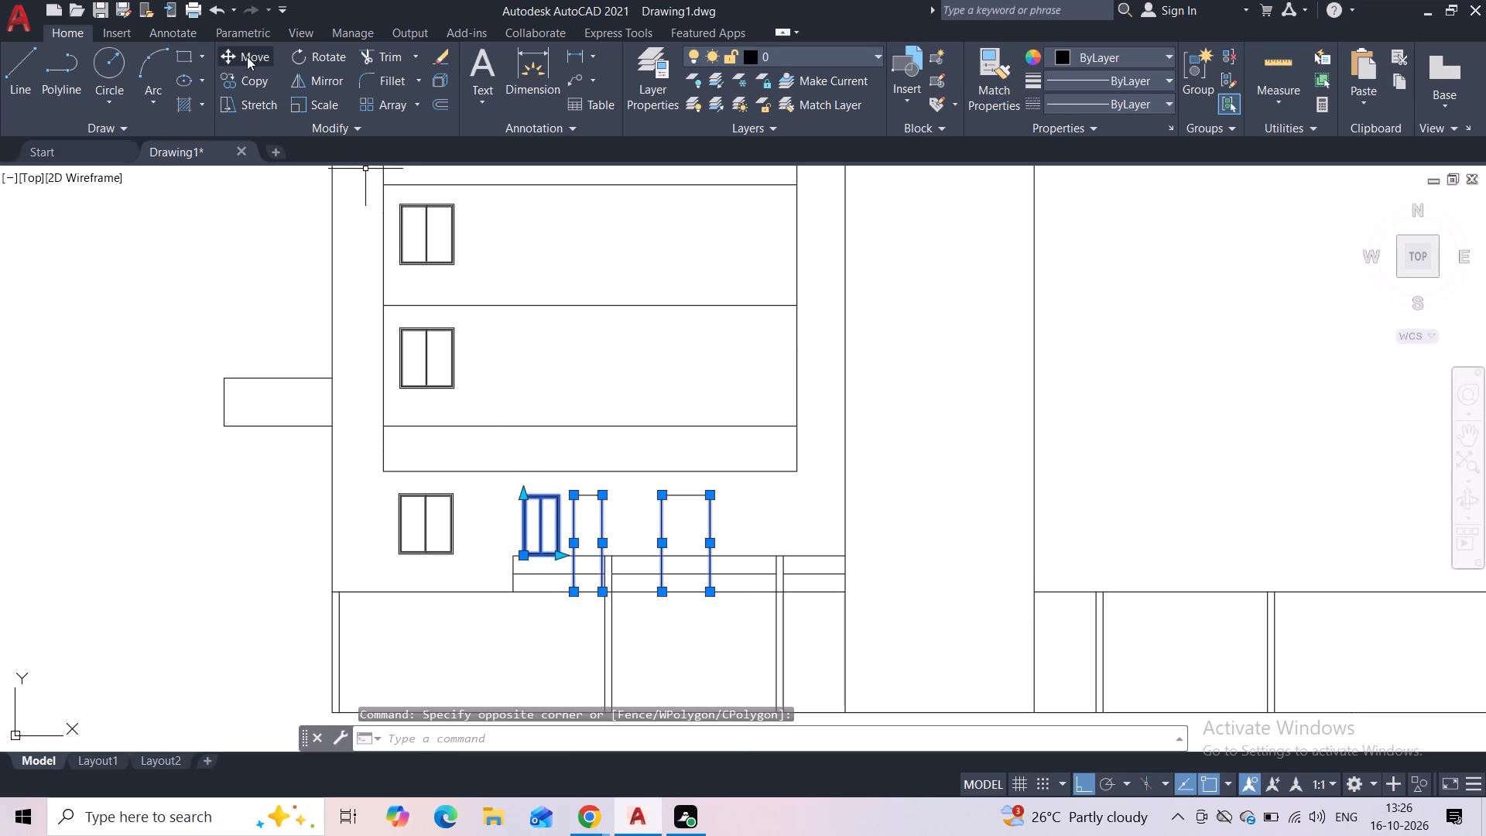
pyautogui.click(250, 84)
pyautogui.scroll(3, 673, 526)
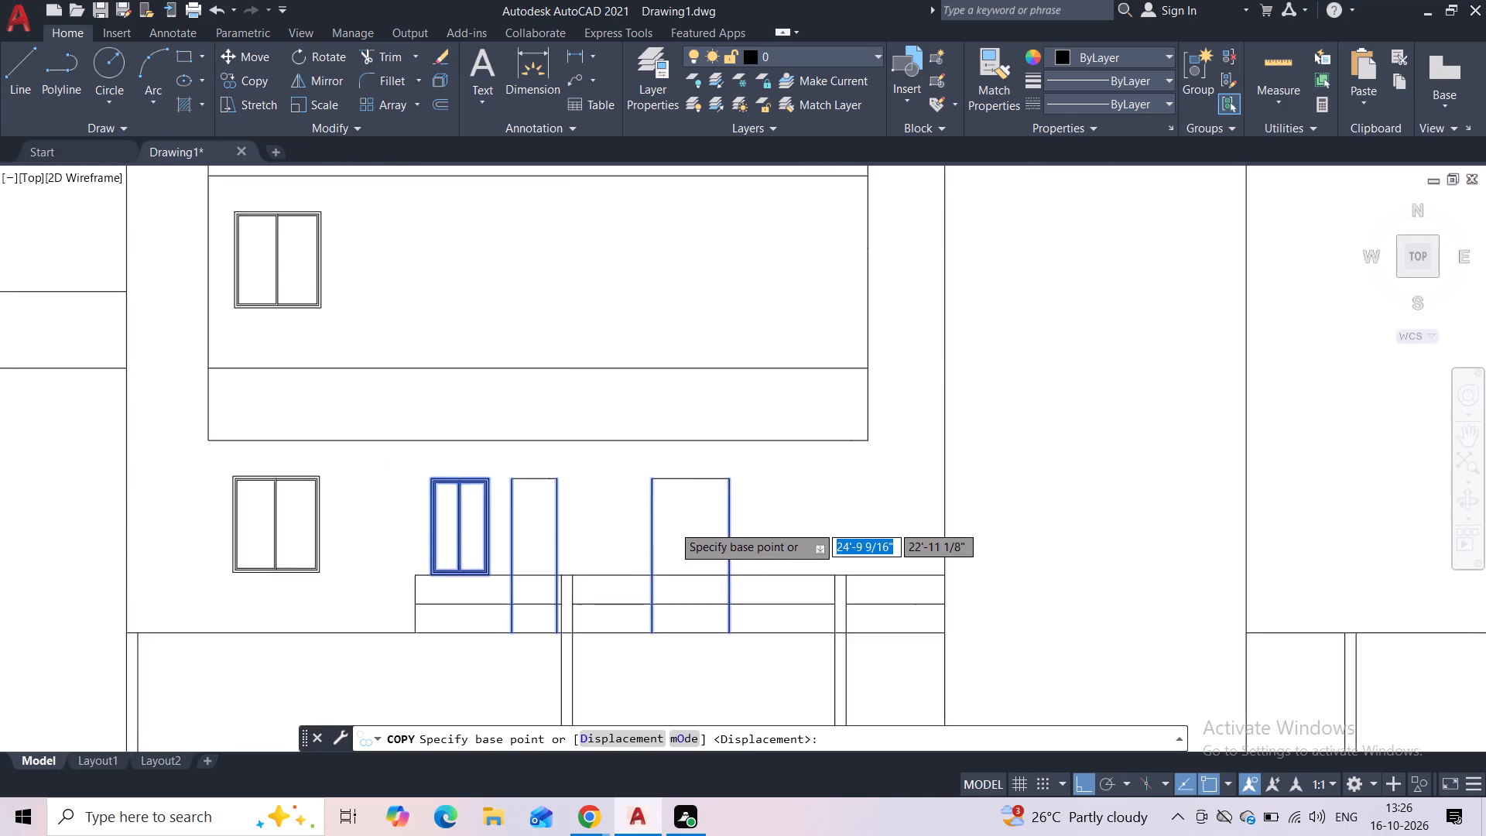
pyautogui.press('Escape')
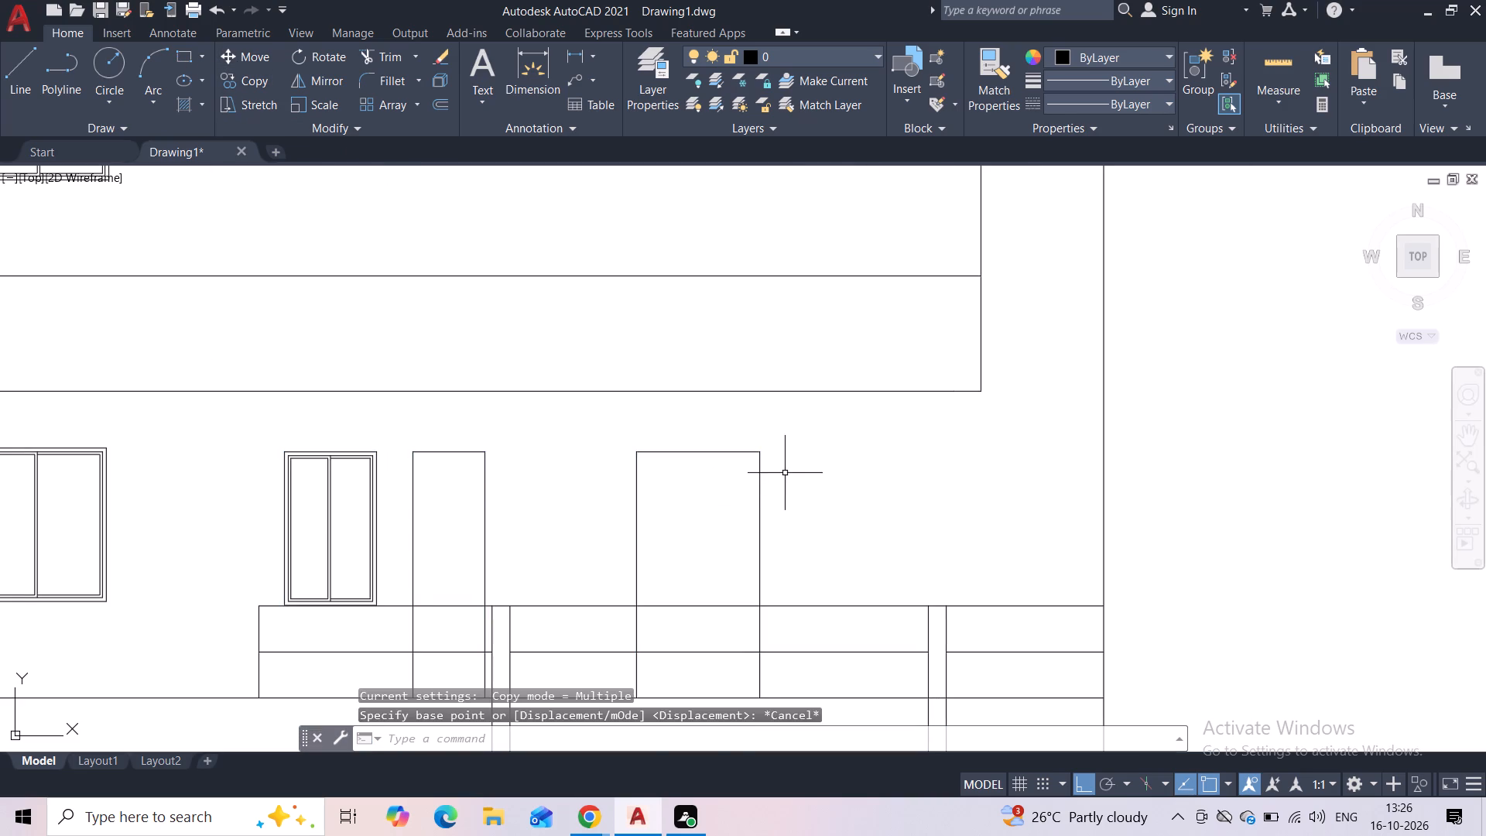
# Copy the narrow window and both door outlines straight up to the three upper floors, seating the doors' bottoms on each floor line.
pyautogui.click(803, 444)
pyautogui.click(266, 542)
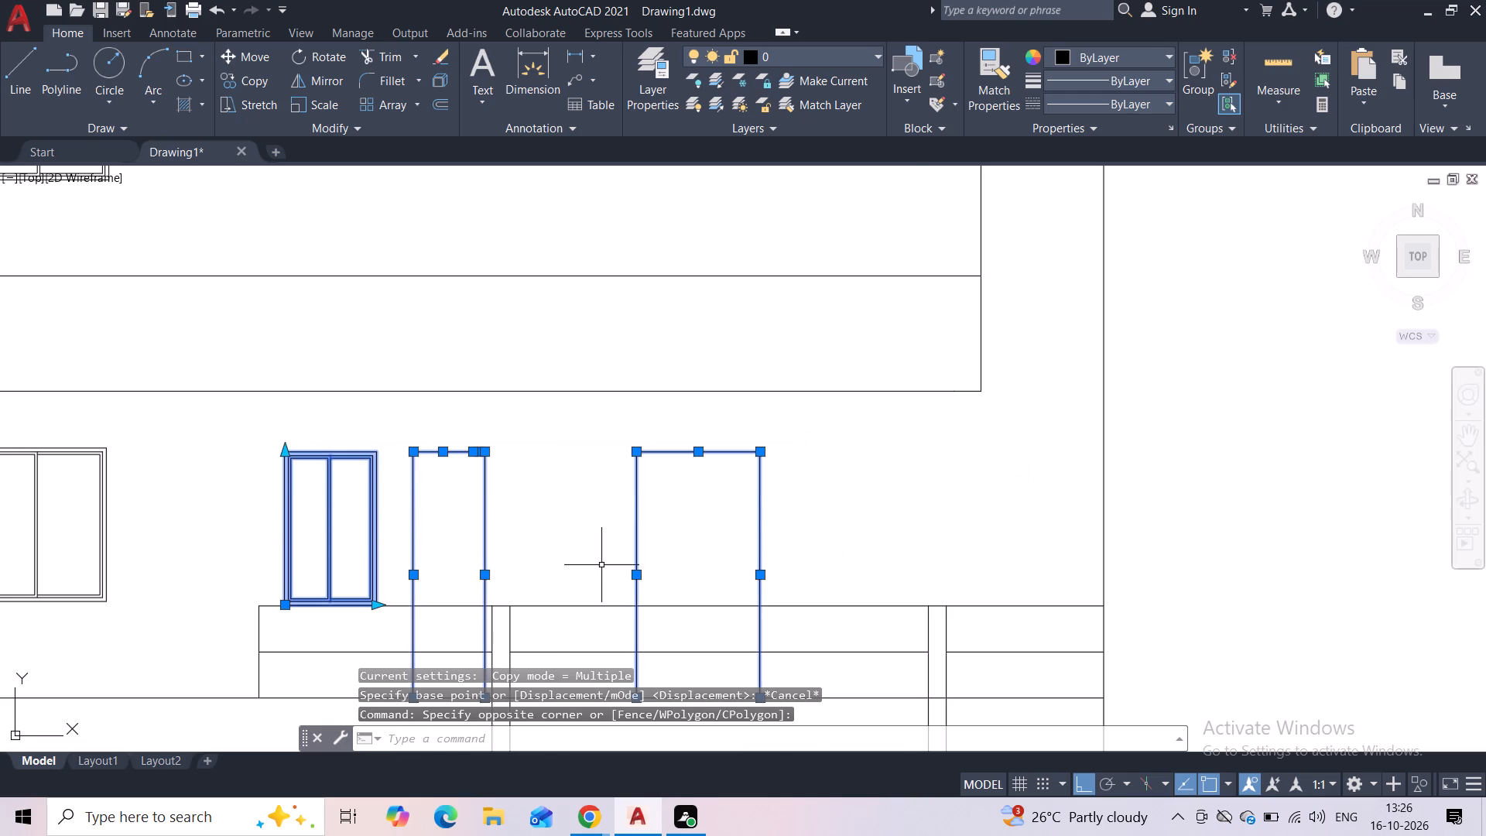
pyautogui.scroll(-1, 601, 565)
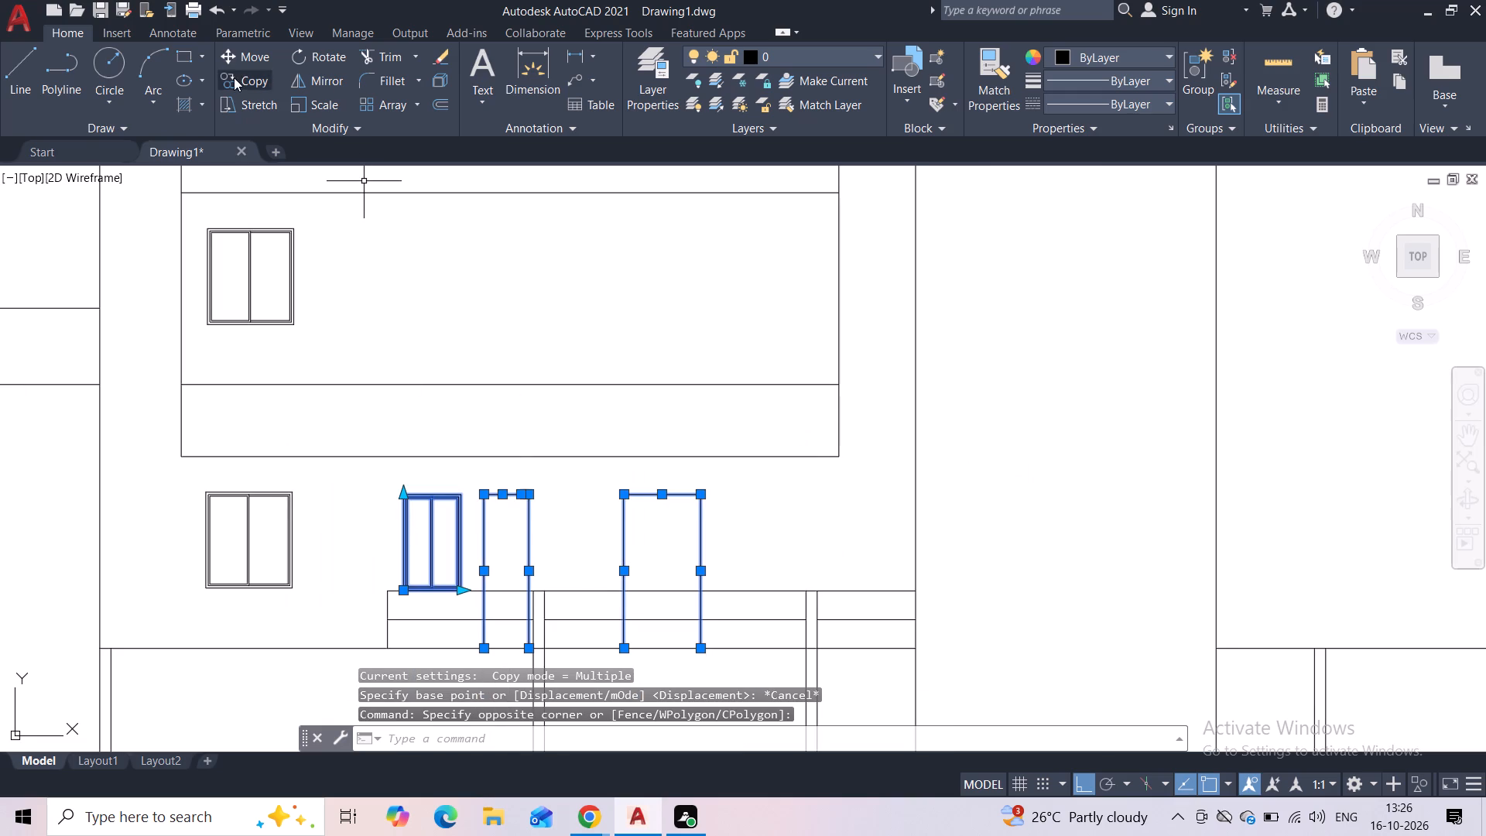
pyautogui.click(234, 77)
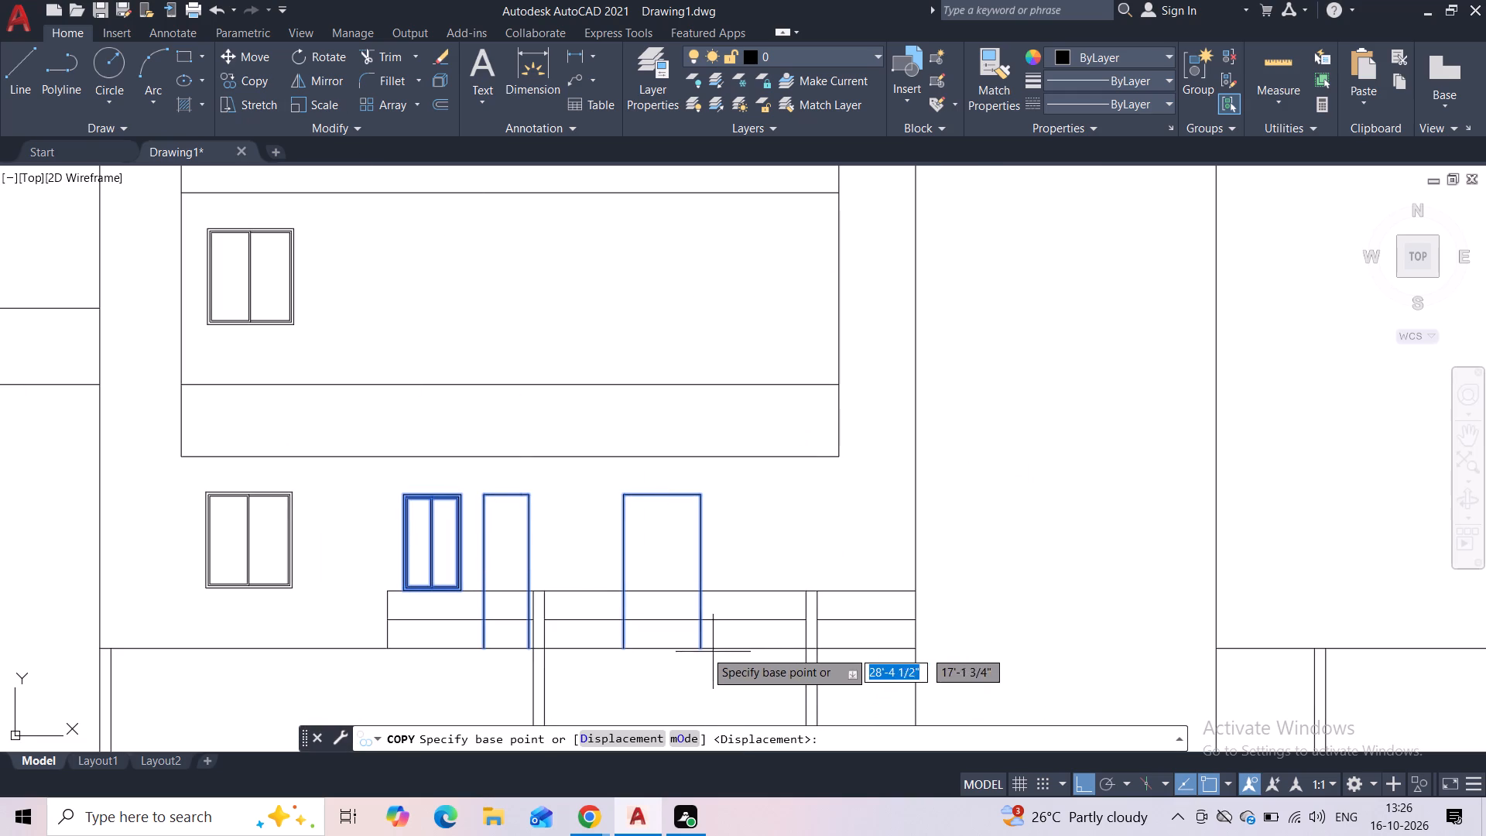
pyautogui.click(705, 650)
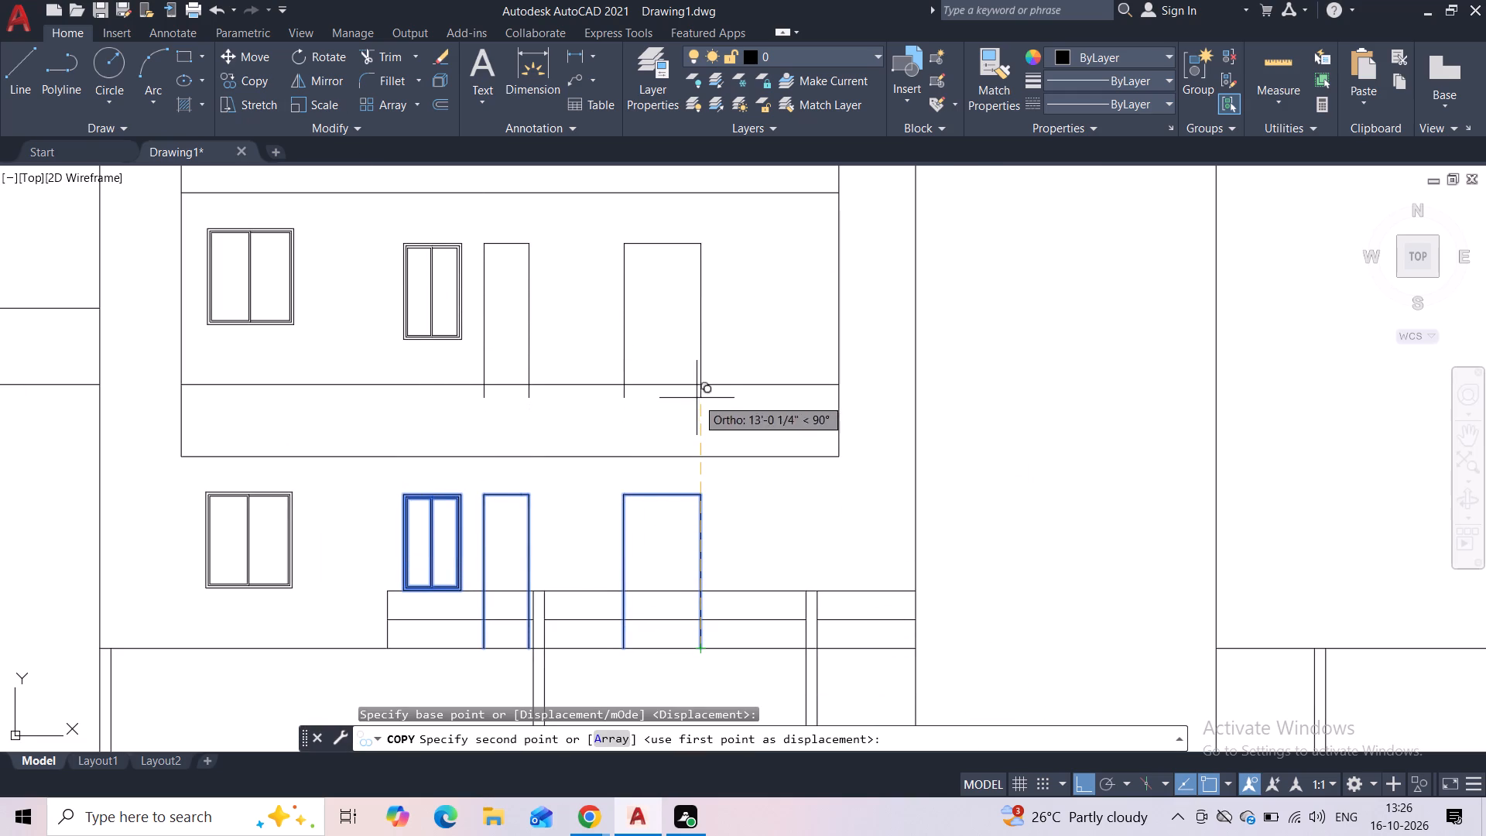
pyautogui.click(698, 388)
pyautogui.moveTo(703, 329); pyautogui.dragTo(661, 577, button='middle')
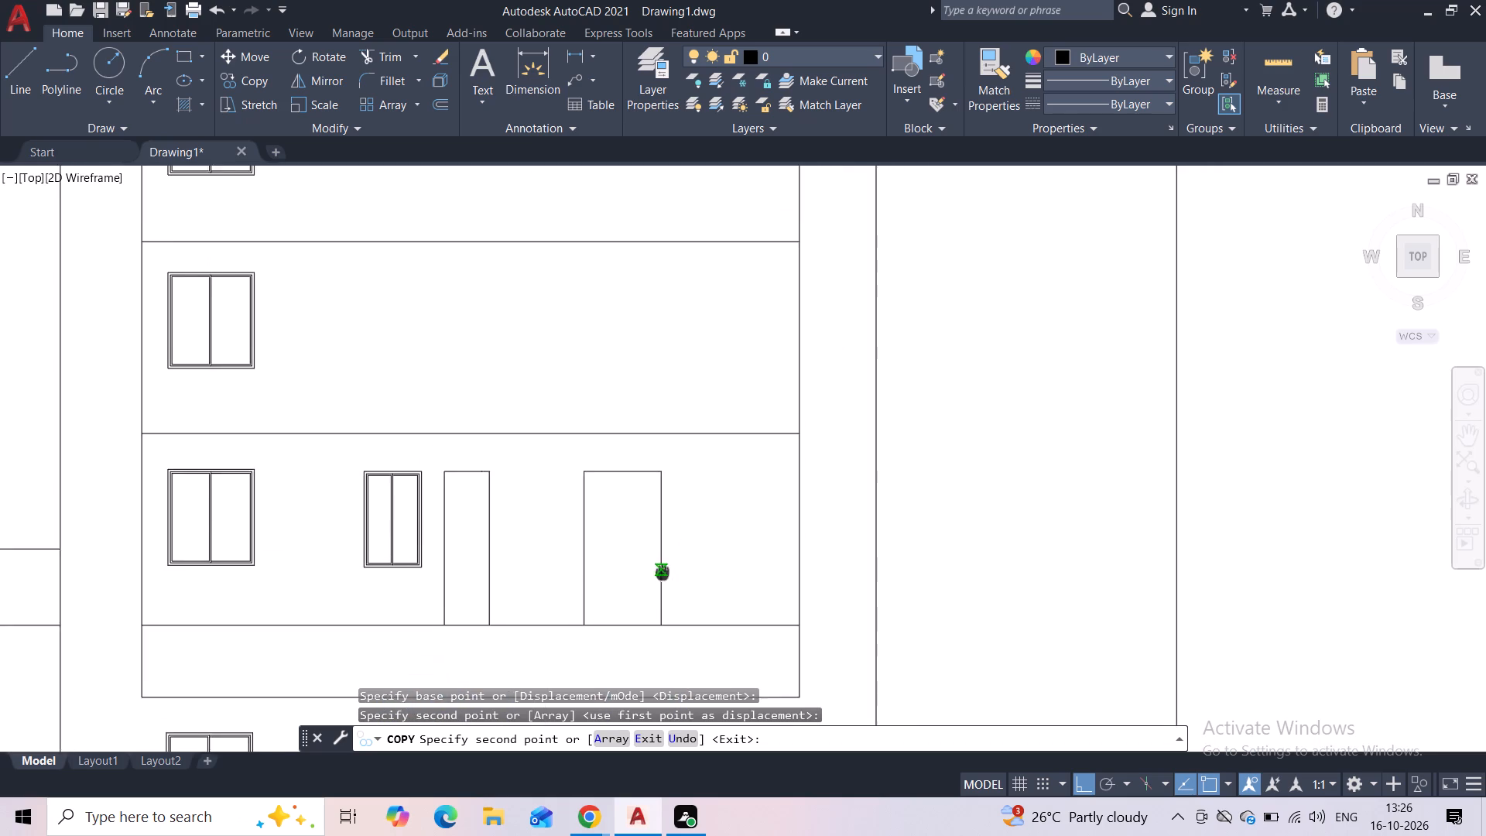
pyautogui.moveTo(661, 577); pyautogui.dragTo(660, 578, button='middle')
pyautogui.click(658, 439)
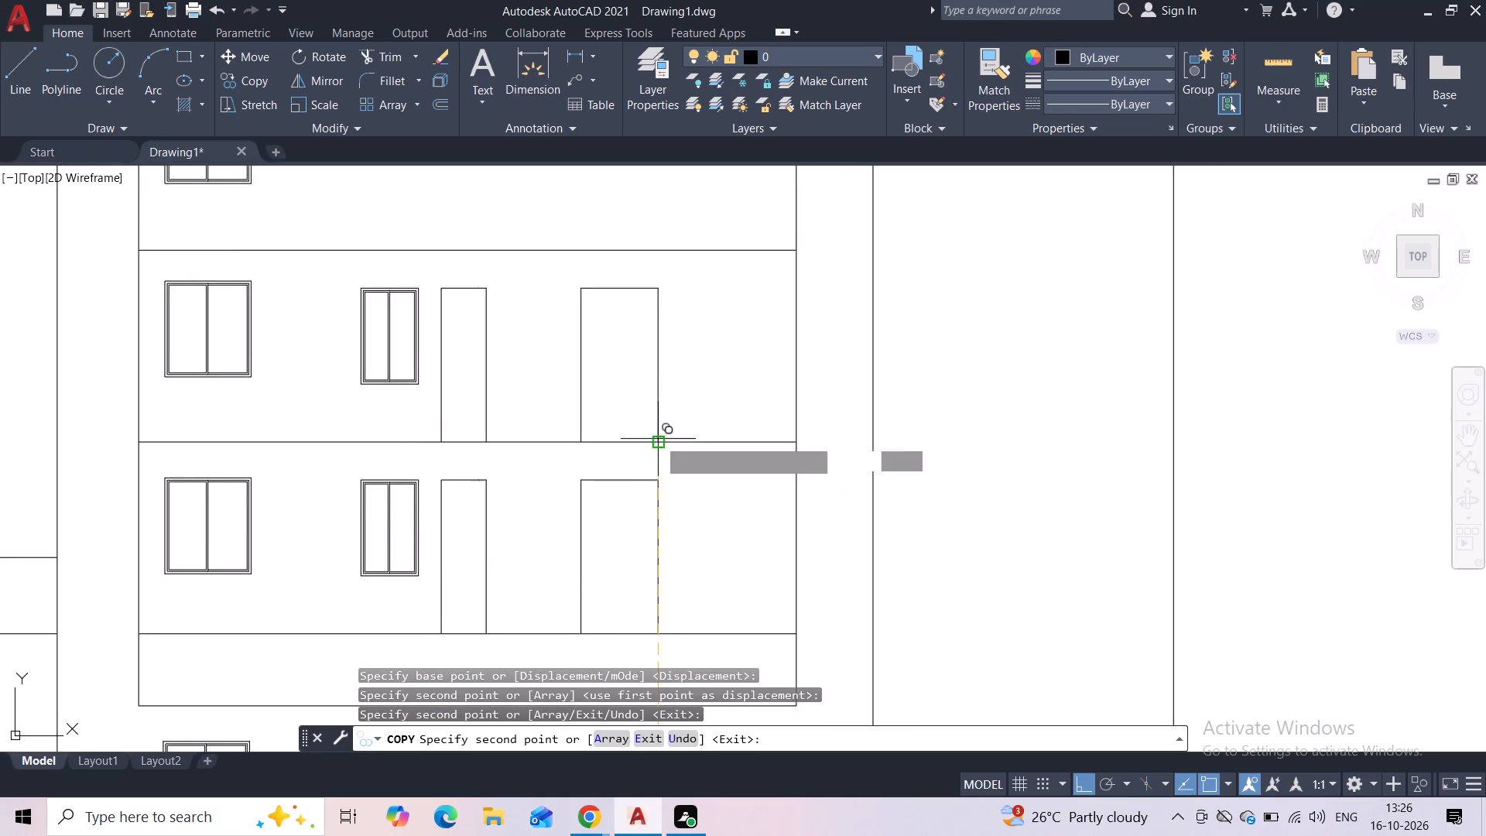
pyautogui.moveTo(666, 352); pyautogui.dragTo(639, 588, button='middle')
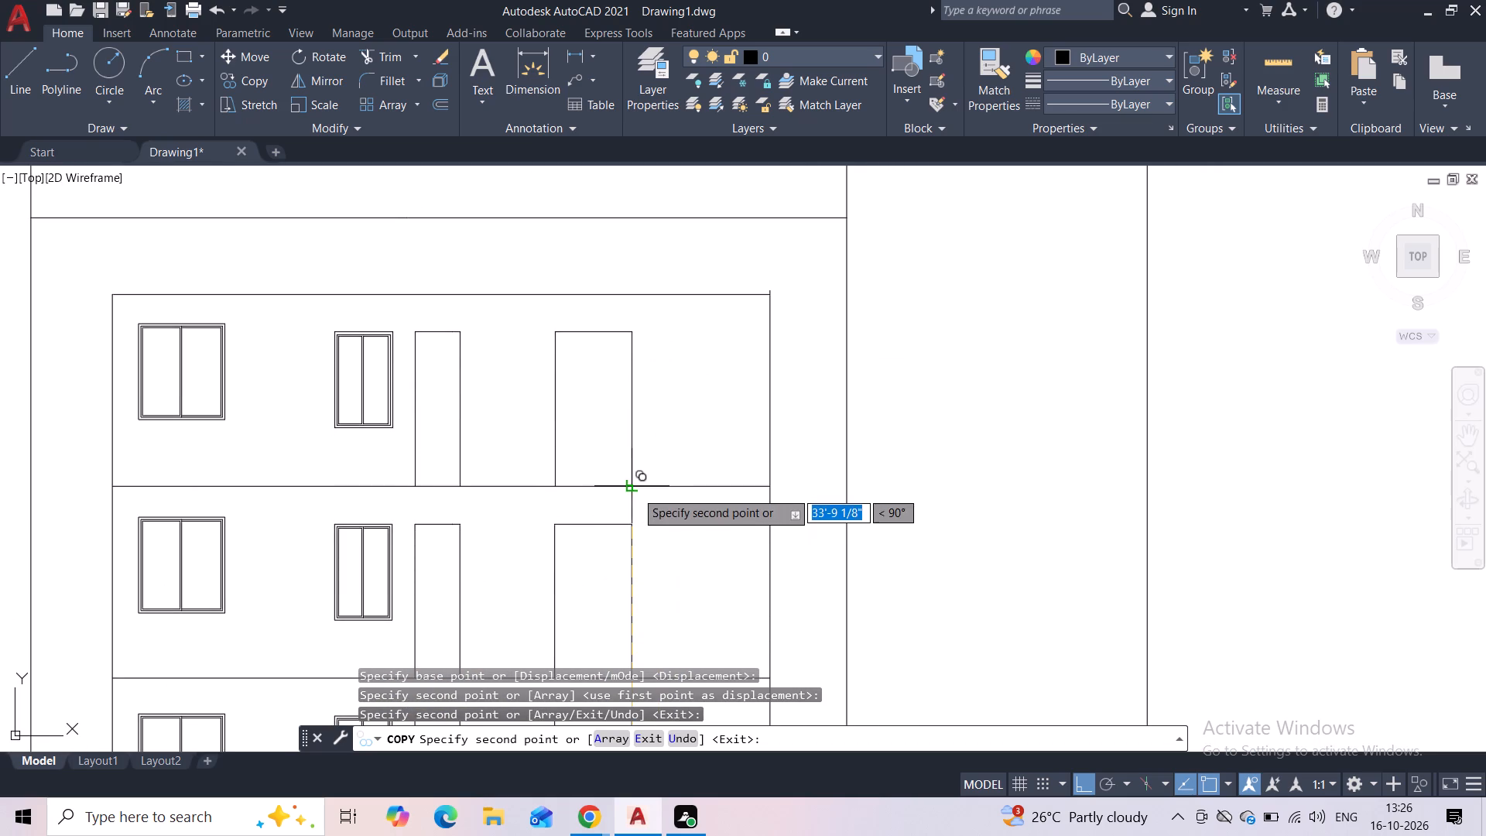
pyautogui.click(634, 485)
pyautogui.press('Escape')
pyautogui.scroll(-3, 666, 446)
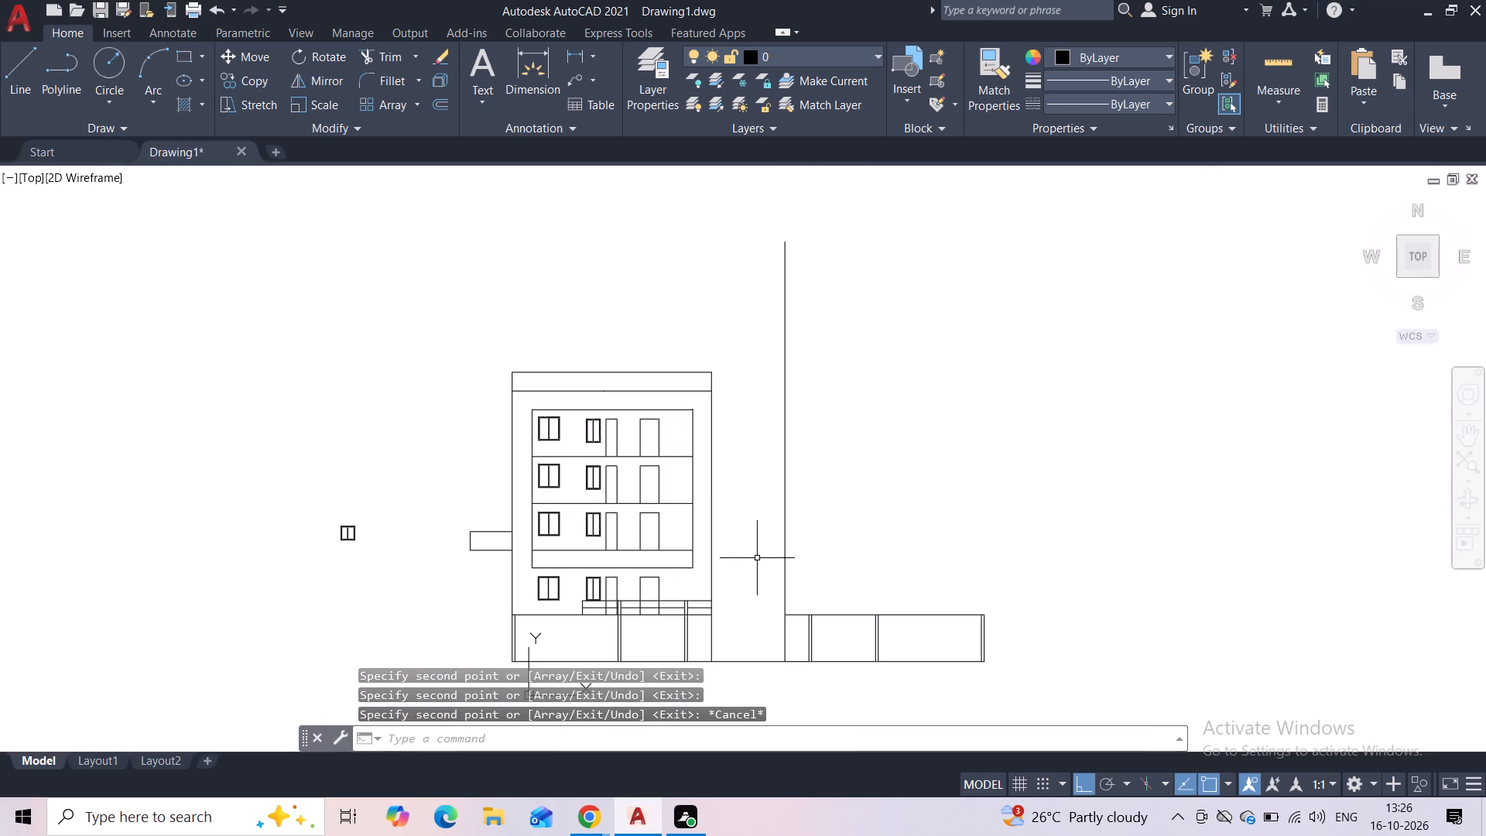
pyautogui.scroll(2, 690, 551)
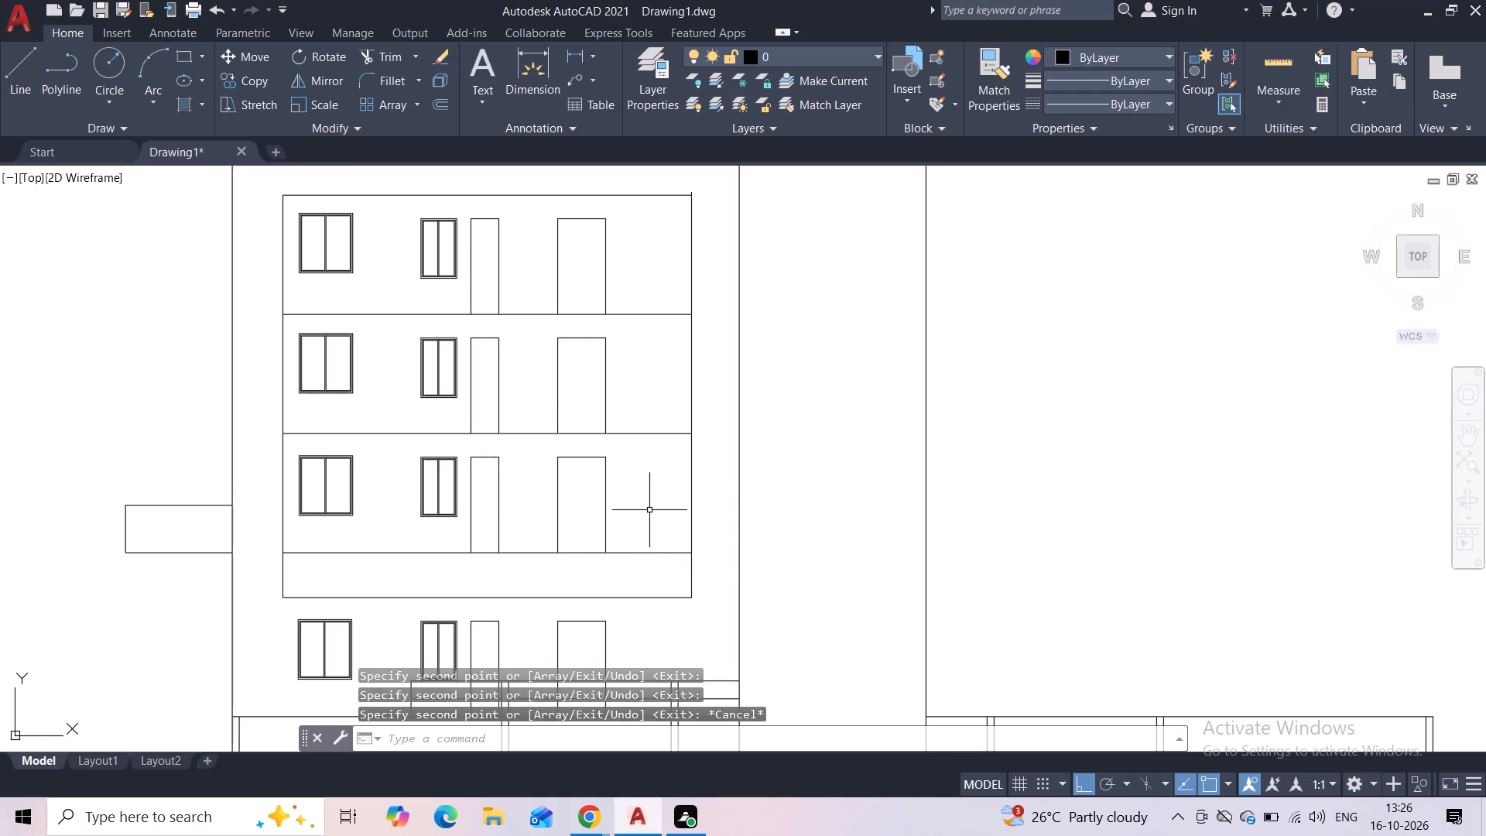
# Draw a horizontal line about 8'-11 1/2" long across the side projection, level with the bottom of the adjacent large window.
pyautogui.moveTo(655, 518); pyautogui.dragTo(694, 440, button='middle')
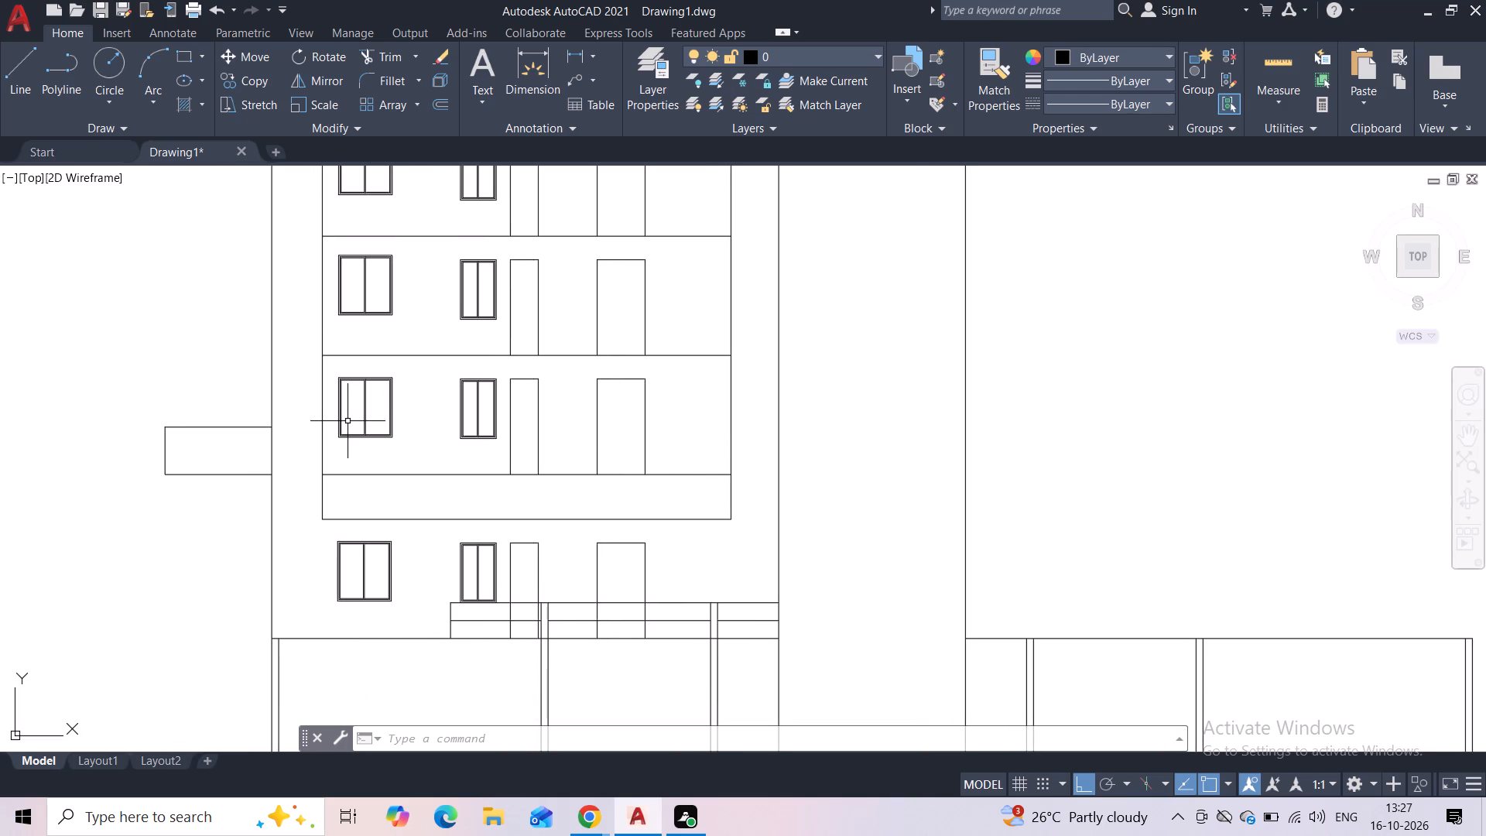
pyautogui.scroll(2, 330, 427)
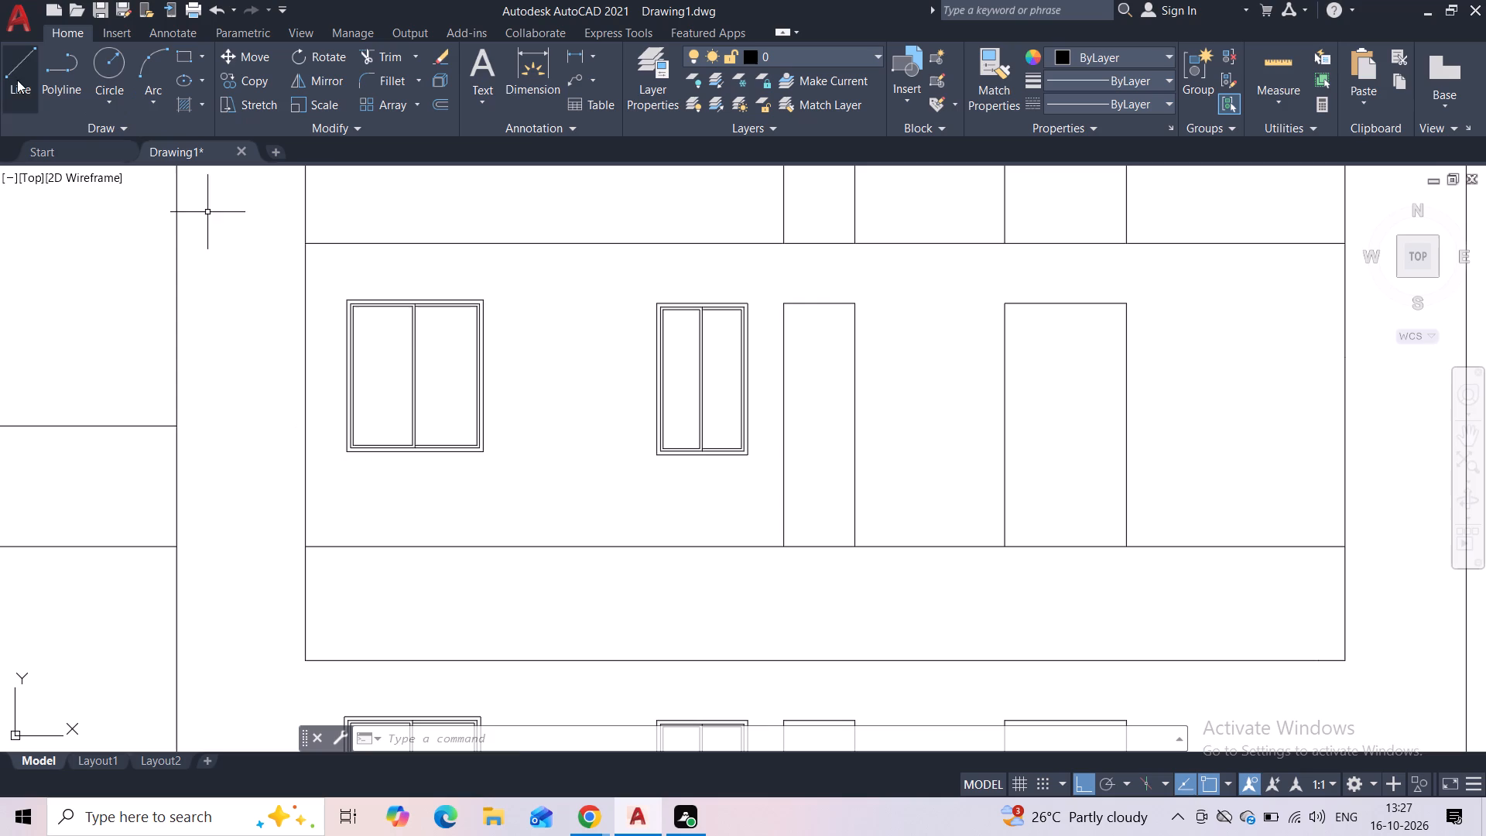
pyautogui.click(17, 80)
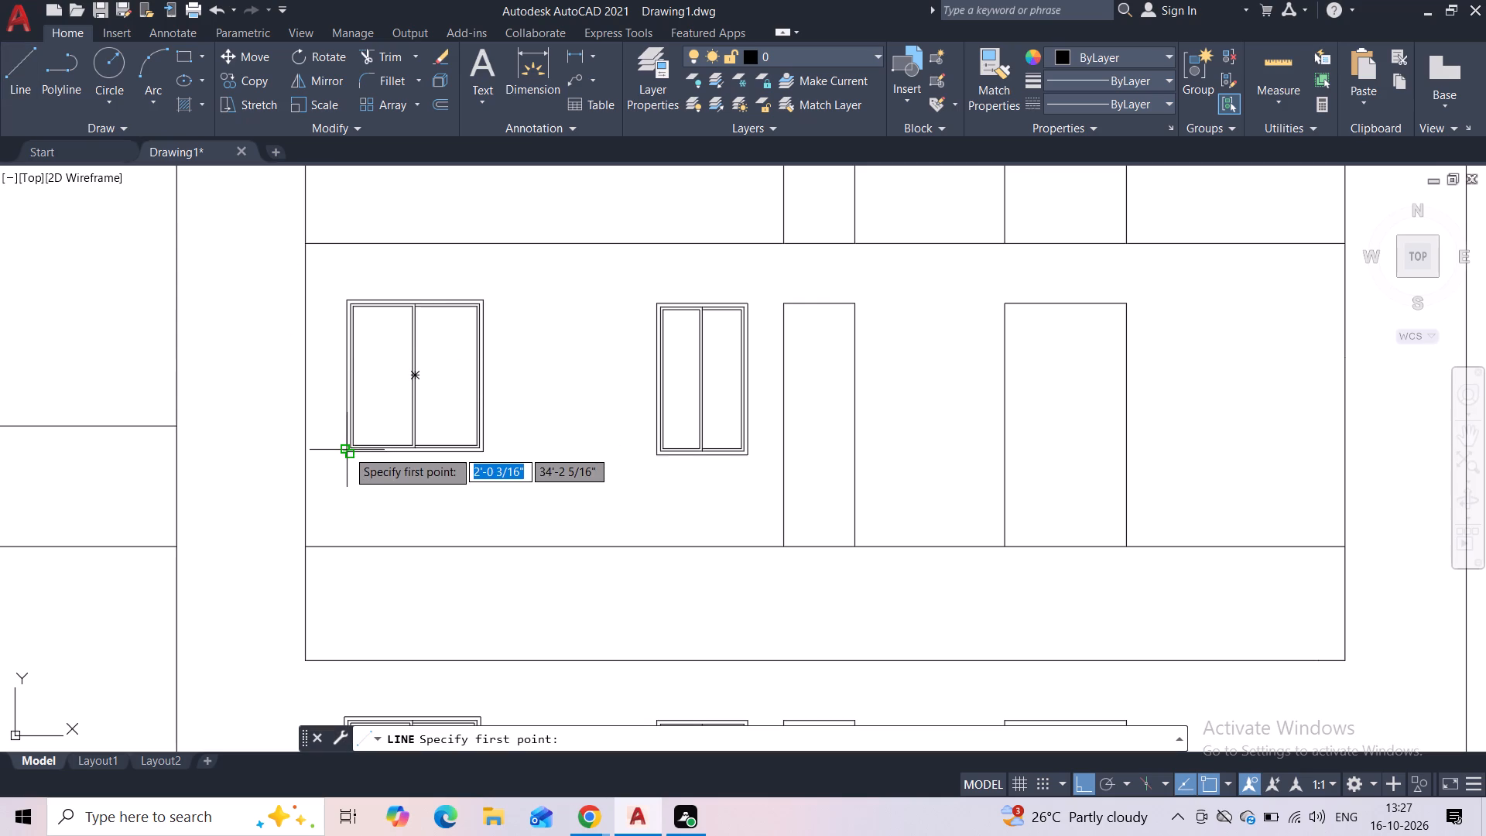
pyautogui.click(180, 453)
pyautogui.moveTo(228, 447); pyautogui.dragTo(500, 472, button='middle')
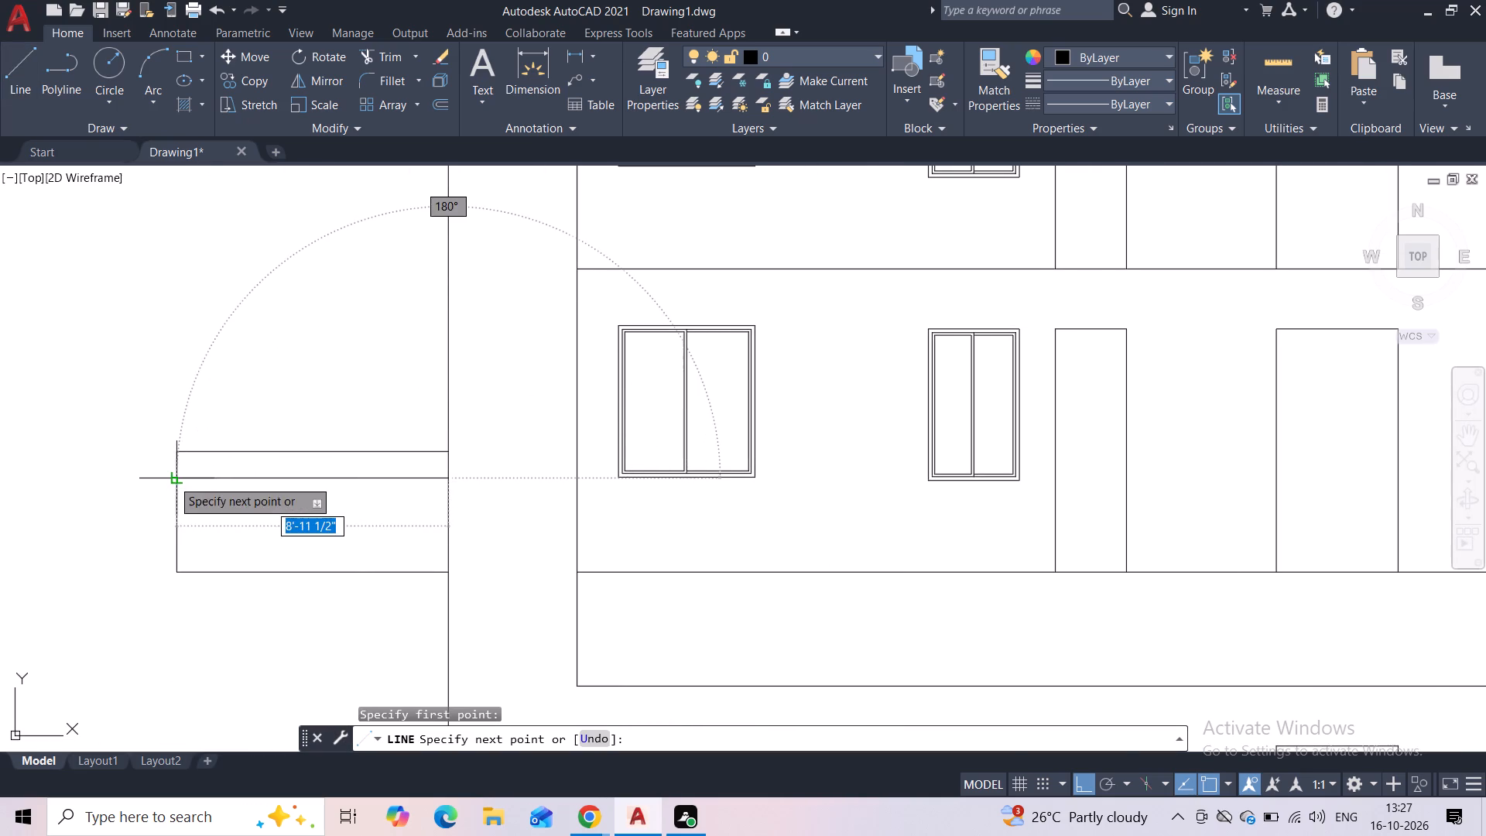
pyautogui.click(172, 479)
pyautogui.press('Escape')
# Trim away the side projection's old top edge and the part of its outer edge above the new line.
pyautogui.click(255, 437)
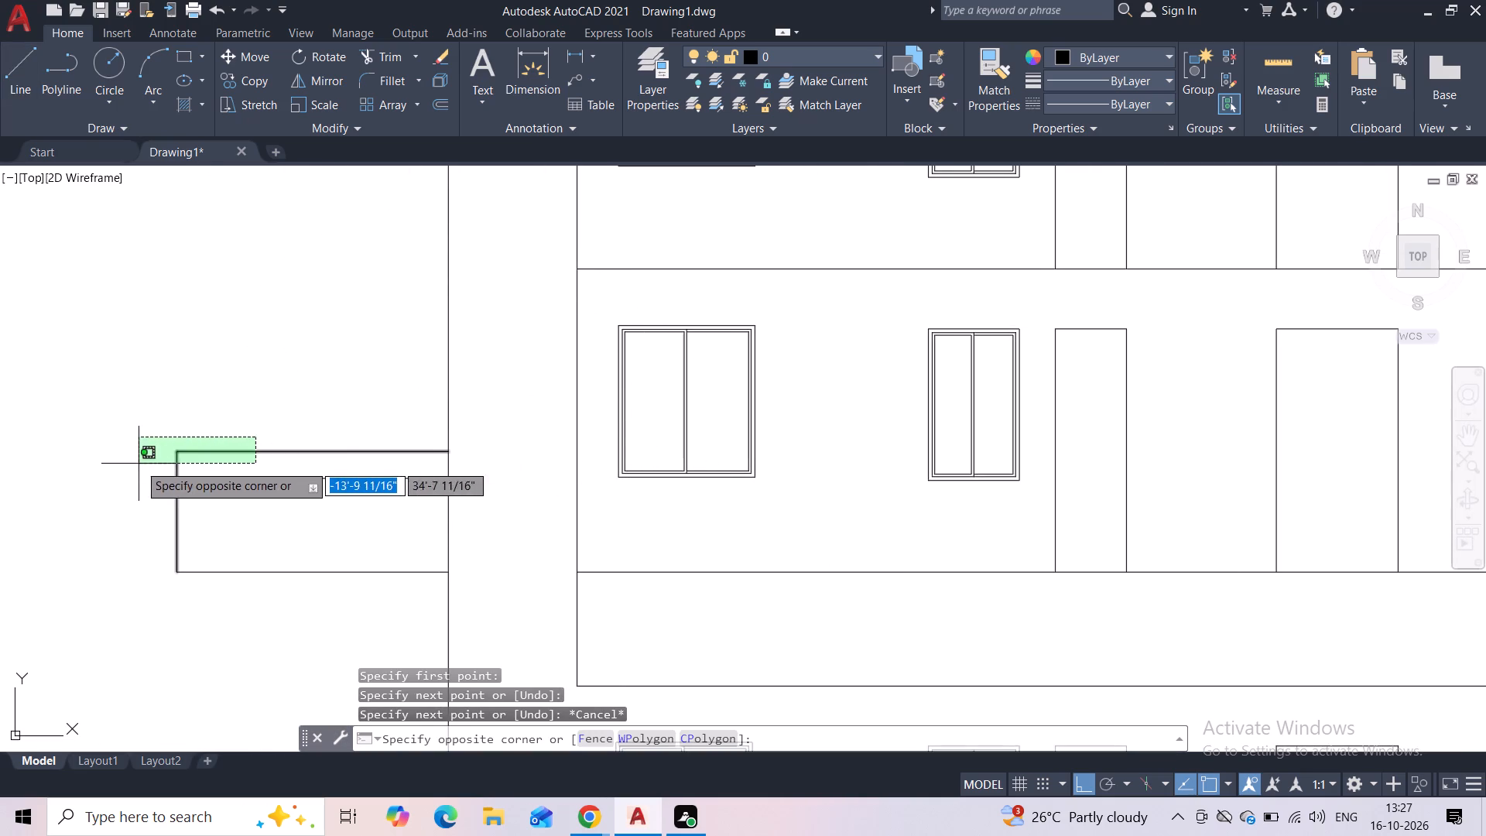
pyautogui.click(139, 464)
pyautogui.press('Escape')
pyautogui.click(385, 46)
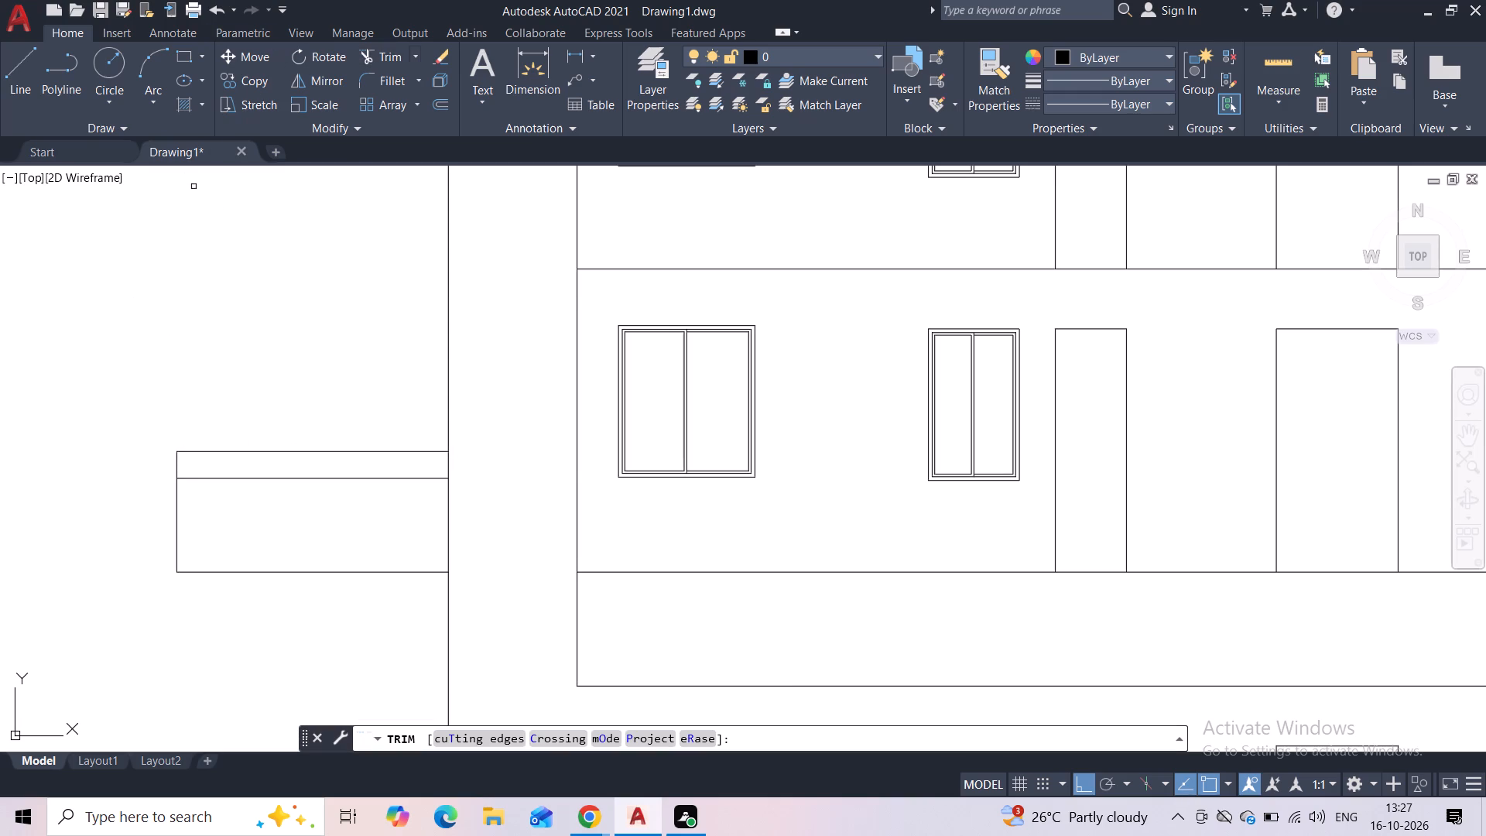
pyautogui.moveTo(253, 447); pyautogui.dragTo(169, 460)
pyautogui.press('Escape')
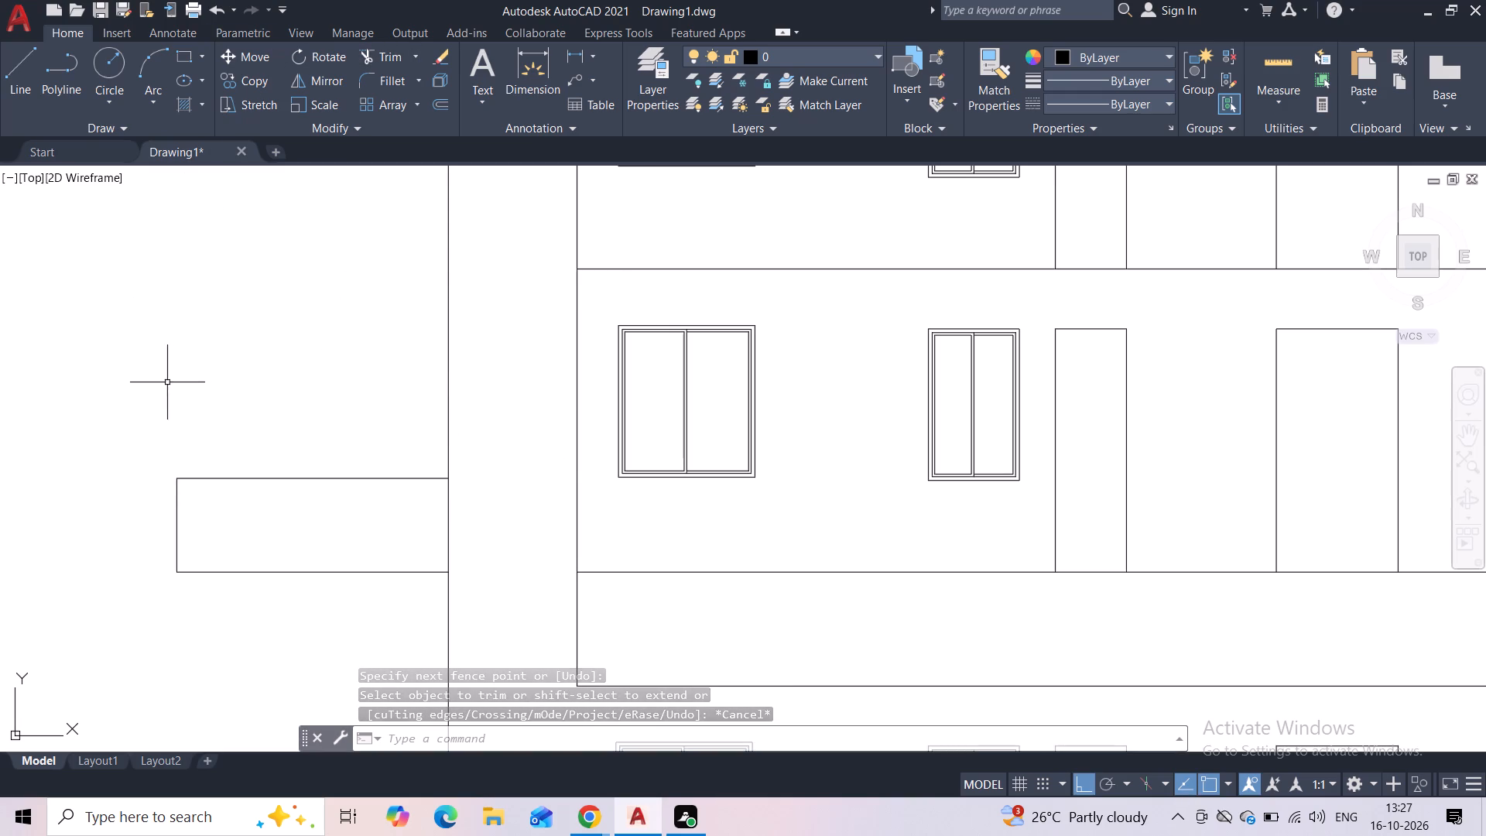
# Draw a railing outline on the first floor line above the band, level with the narrow window's bottom, from the lower band's free end to the second post's near edge.
pyautogui.scroll(-3, 163, 389)
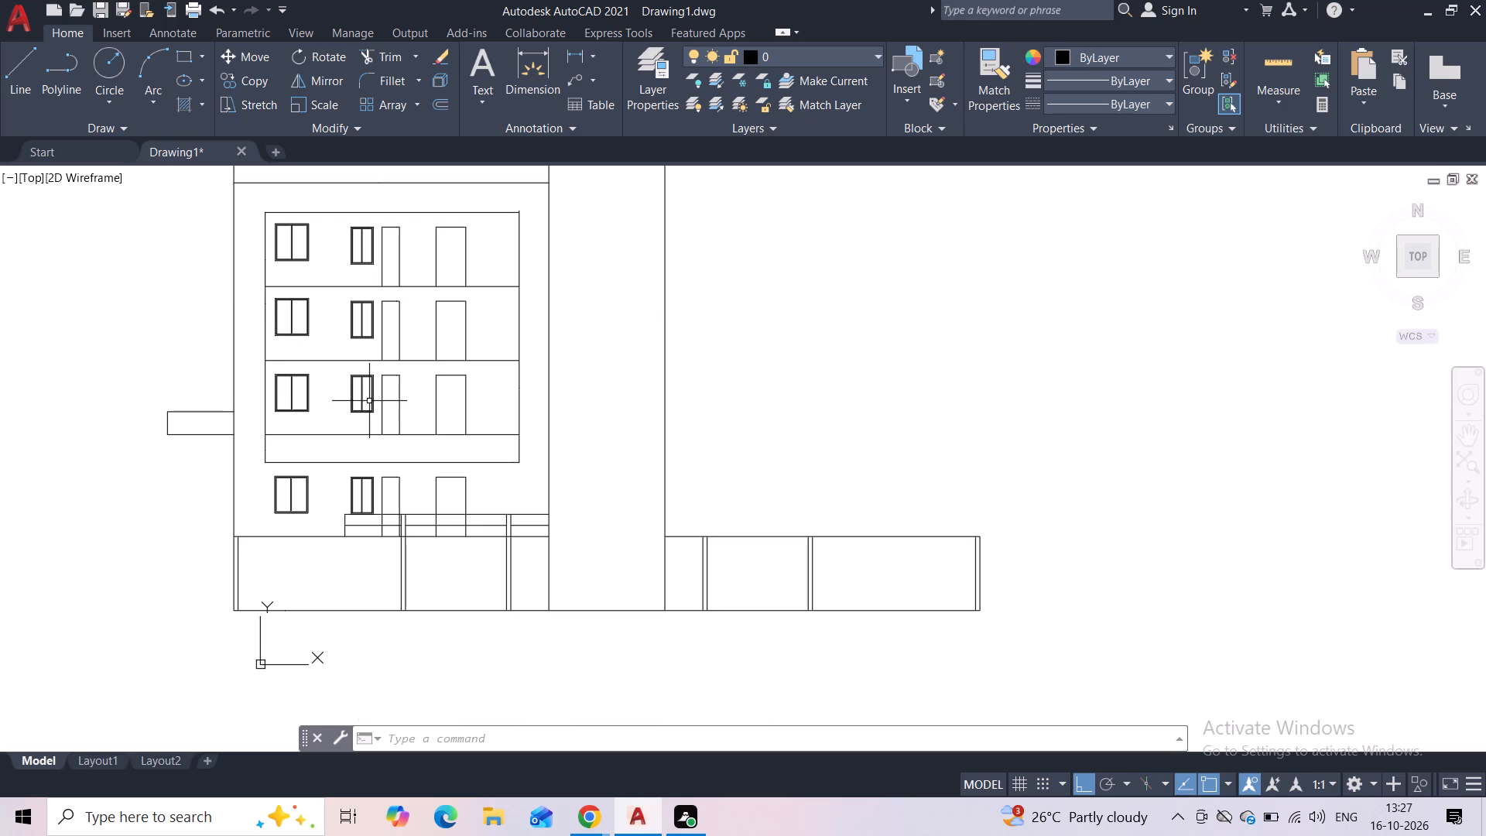
pyautogui.scroll(1, 204, 412)
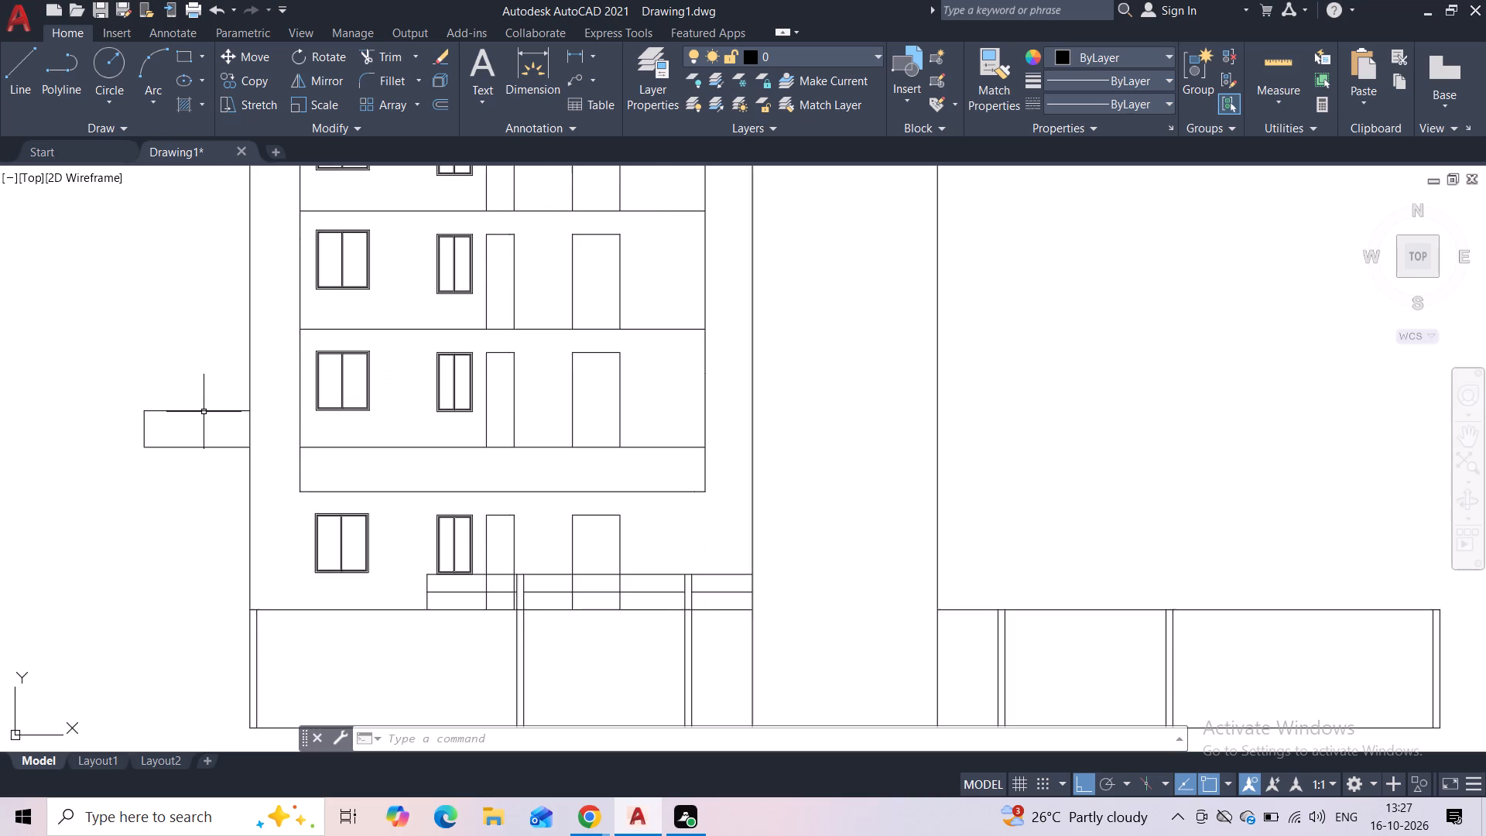
pyautogui.scroll(1, 183, 381)
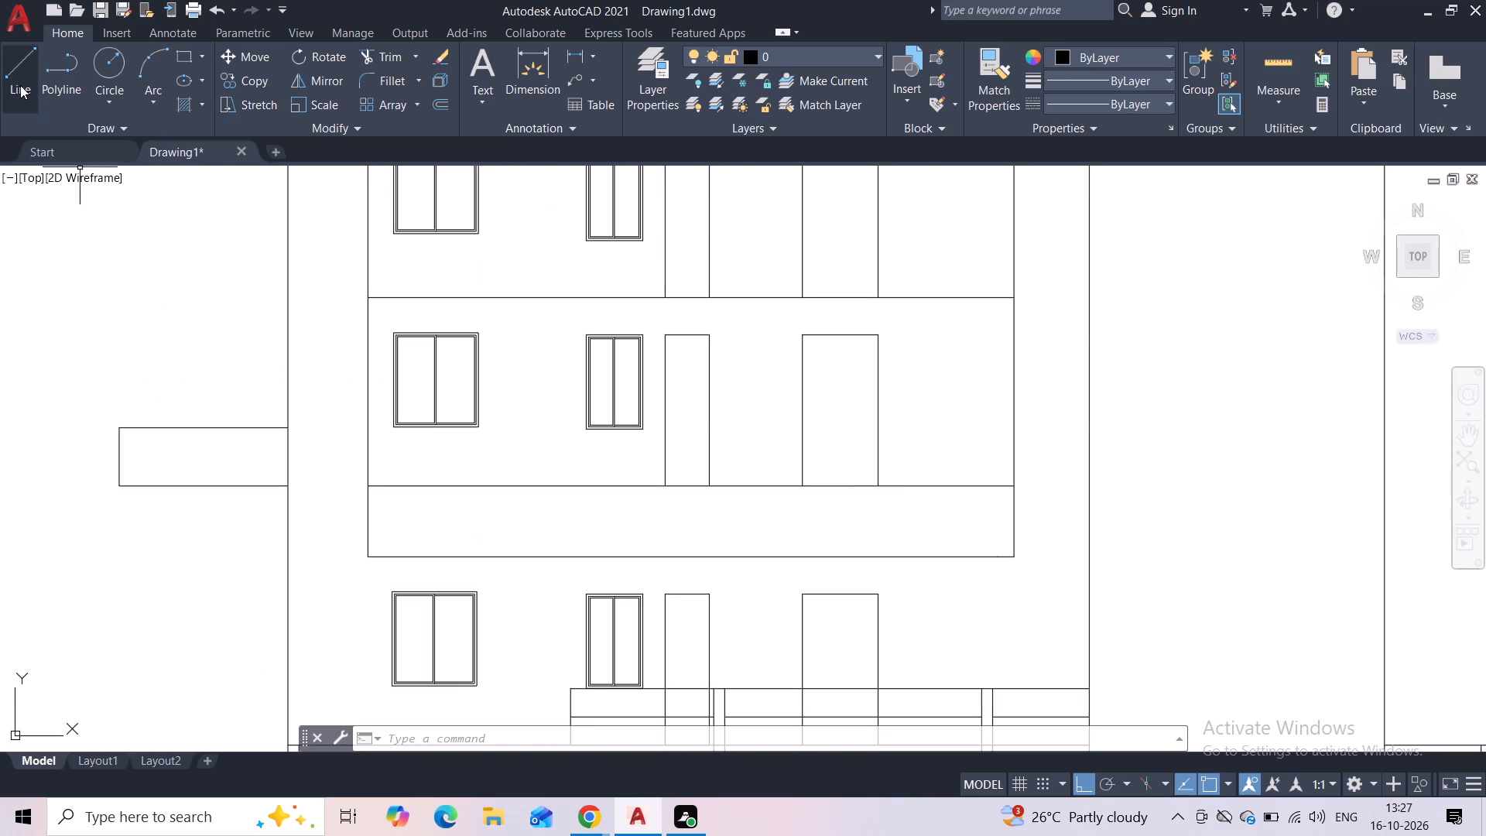
pyautogui.click(20, 85)
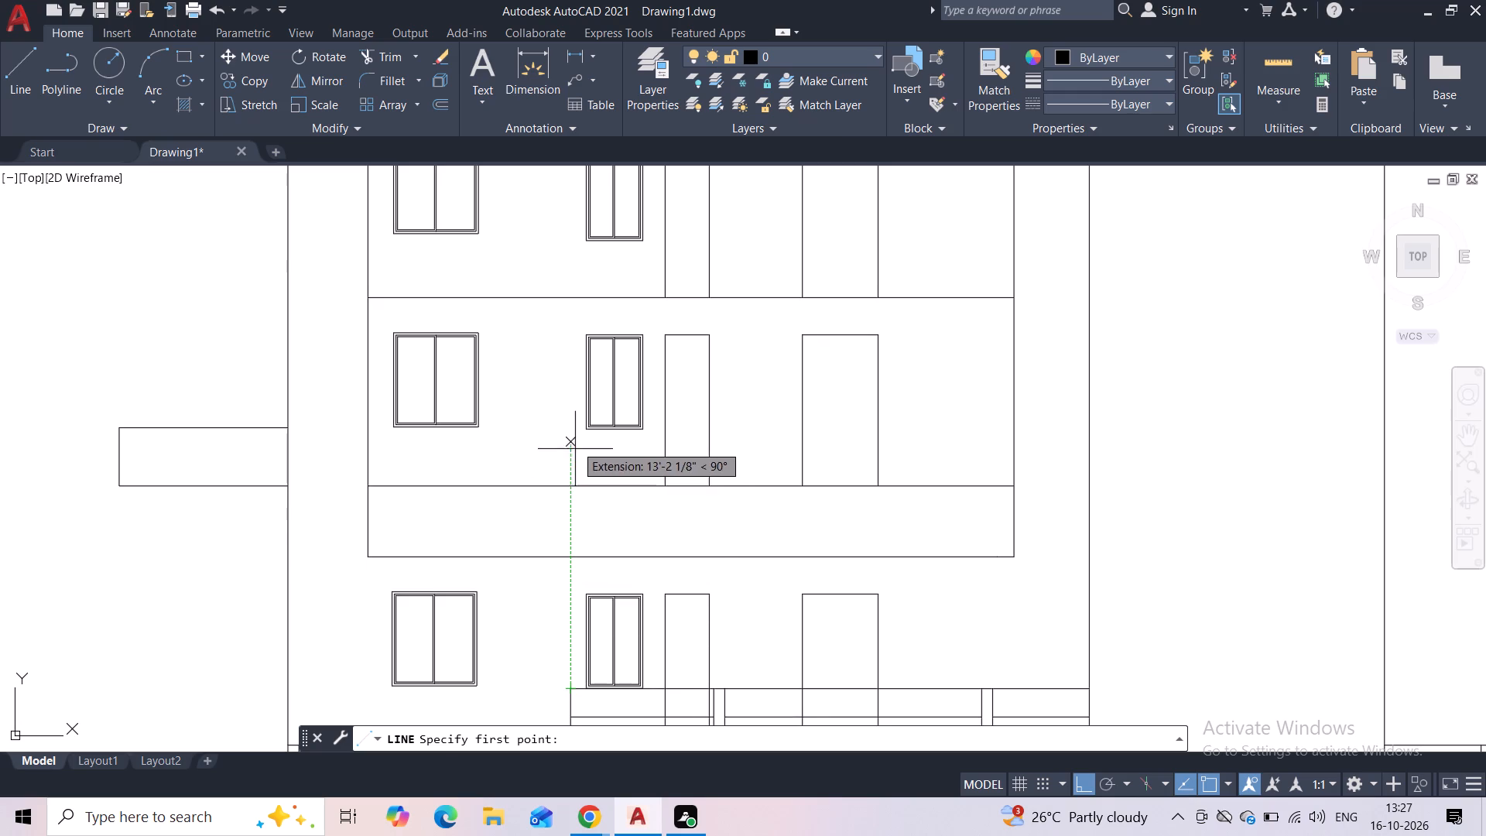
pyautogui.click(575, 486)
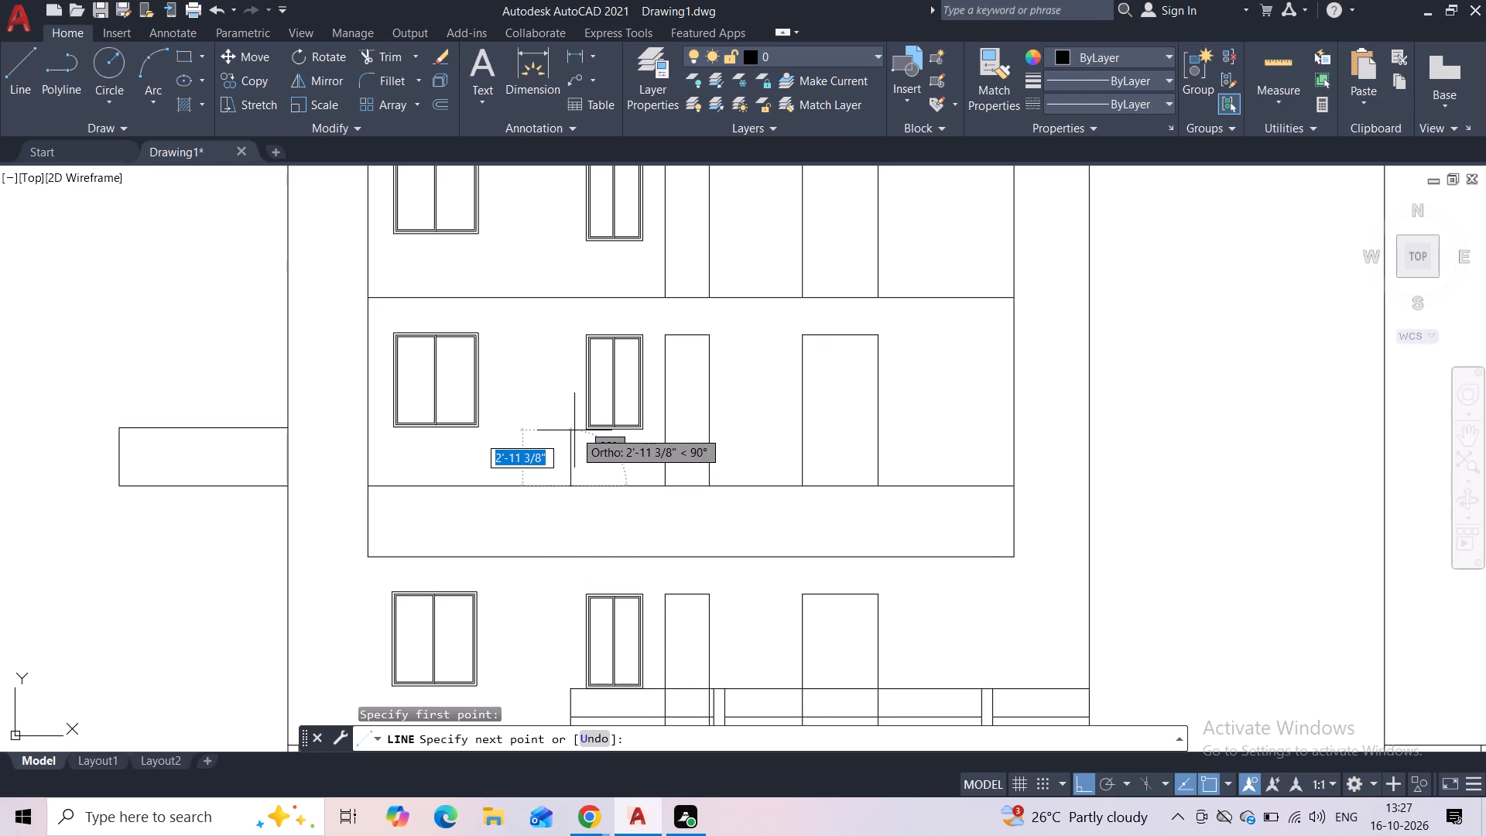
pyautogui.scroll(2, 574, 430)
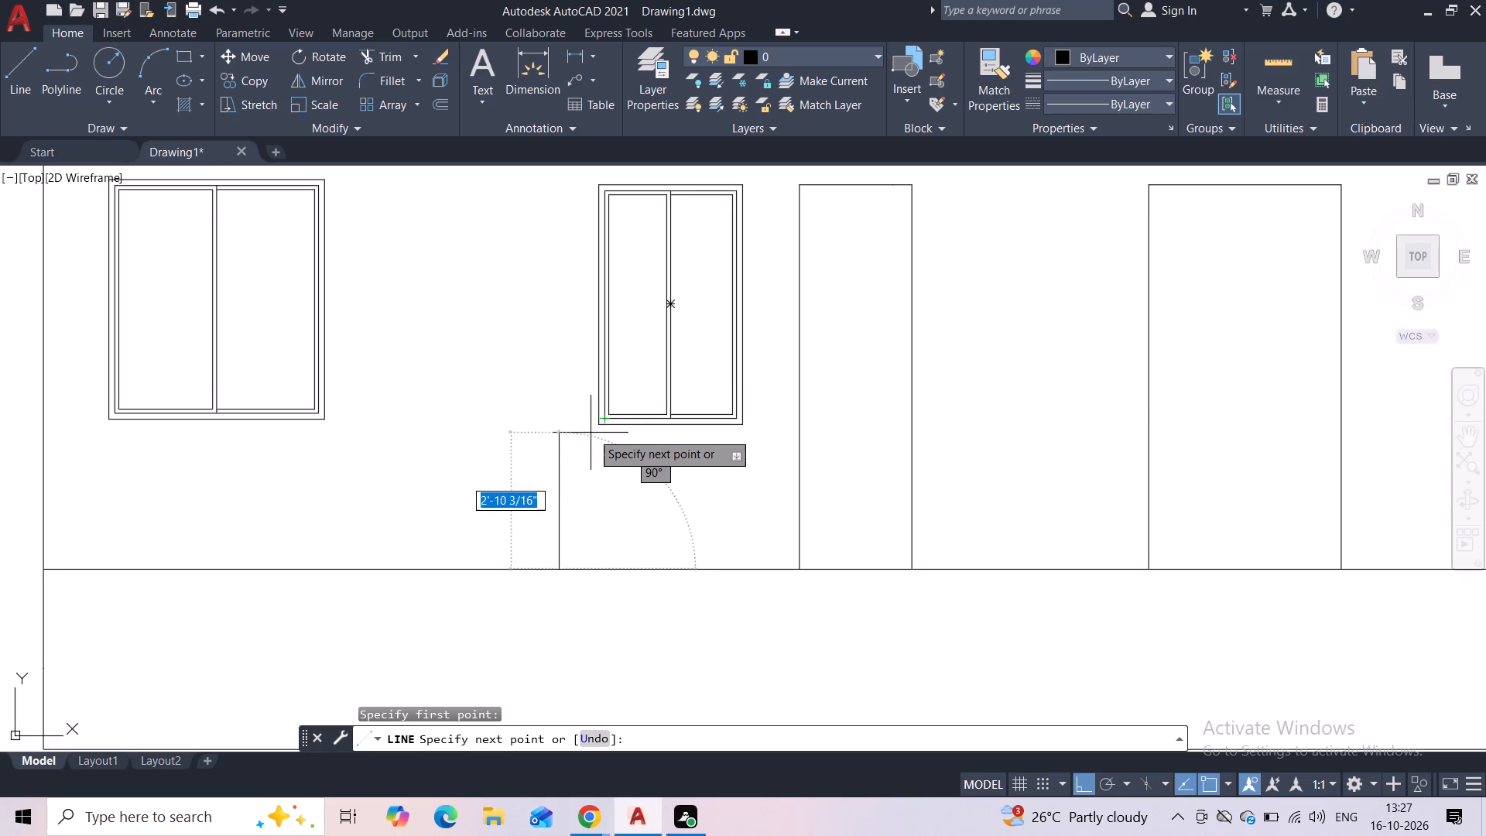
pyautogui.click(540, 428)
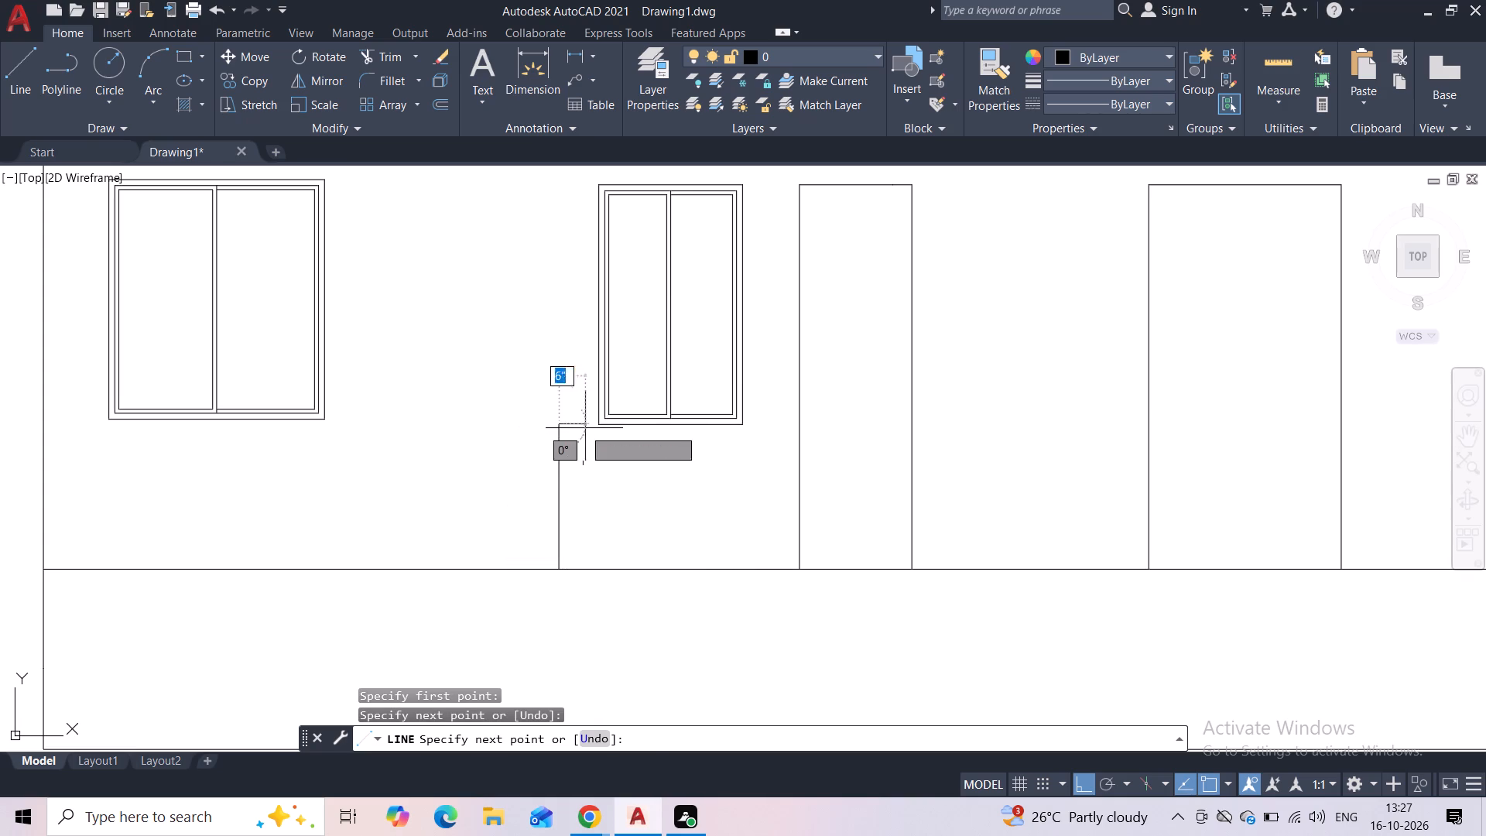
pyautogui.click(594, 428)
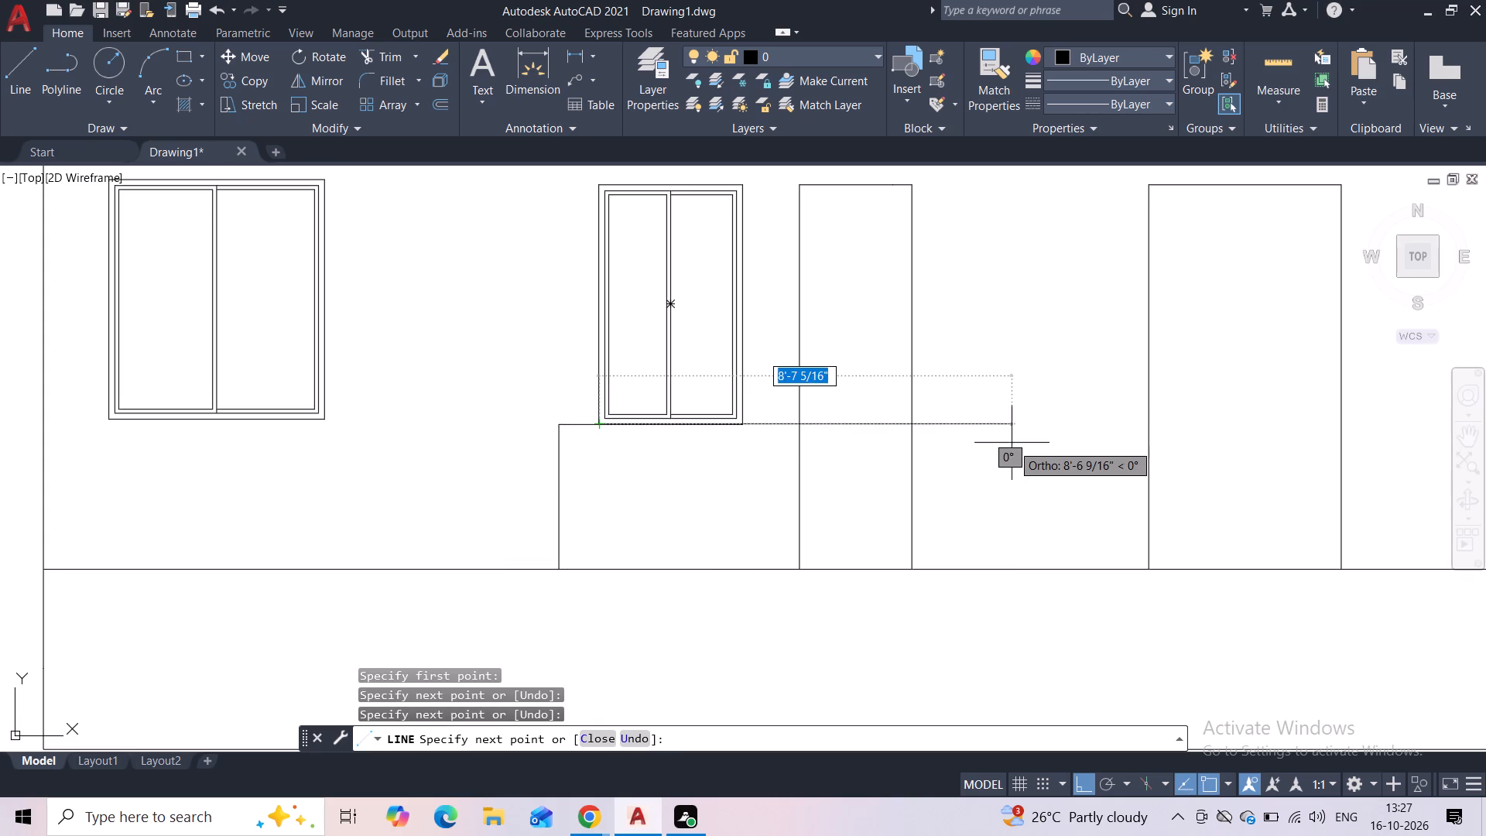
pyautogui.moveTo(1012, 443); pyautogui.dragTo(757, 420, button='middle')
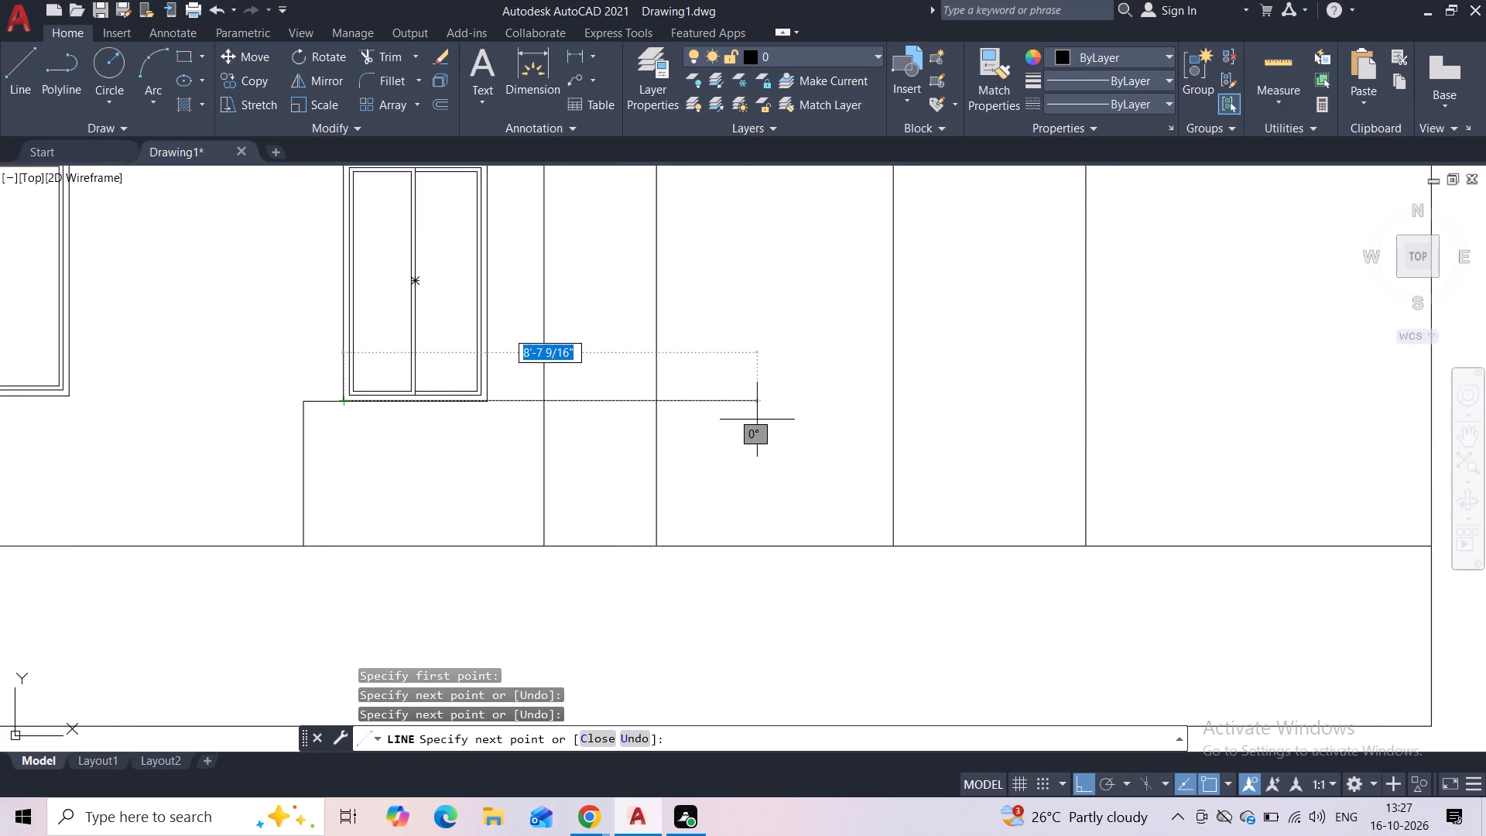
pyautogui.scroll(-3, 998, 420)
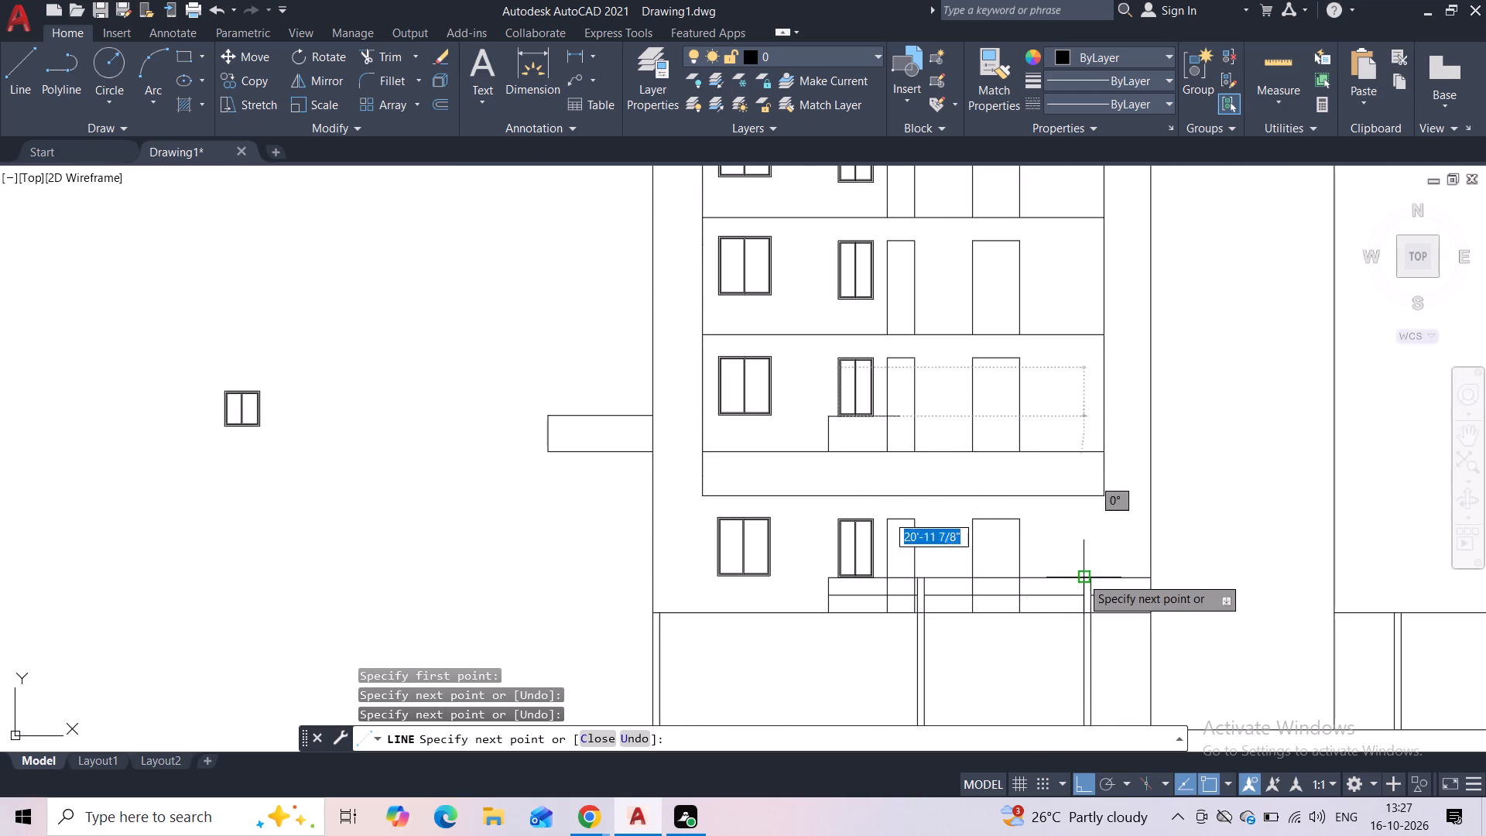
pyautogui.click(1080, 420)
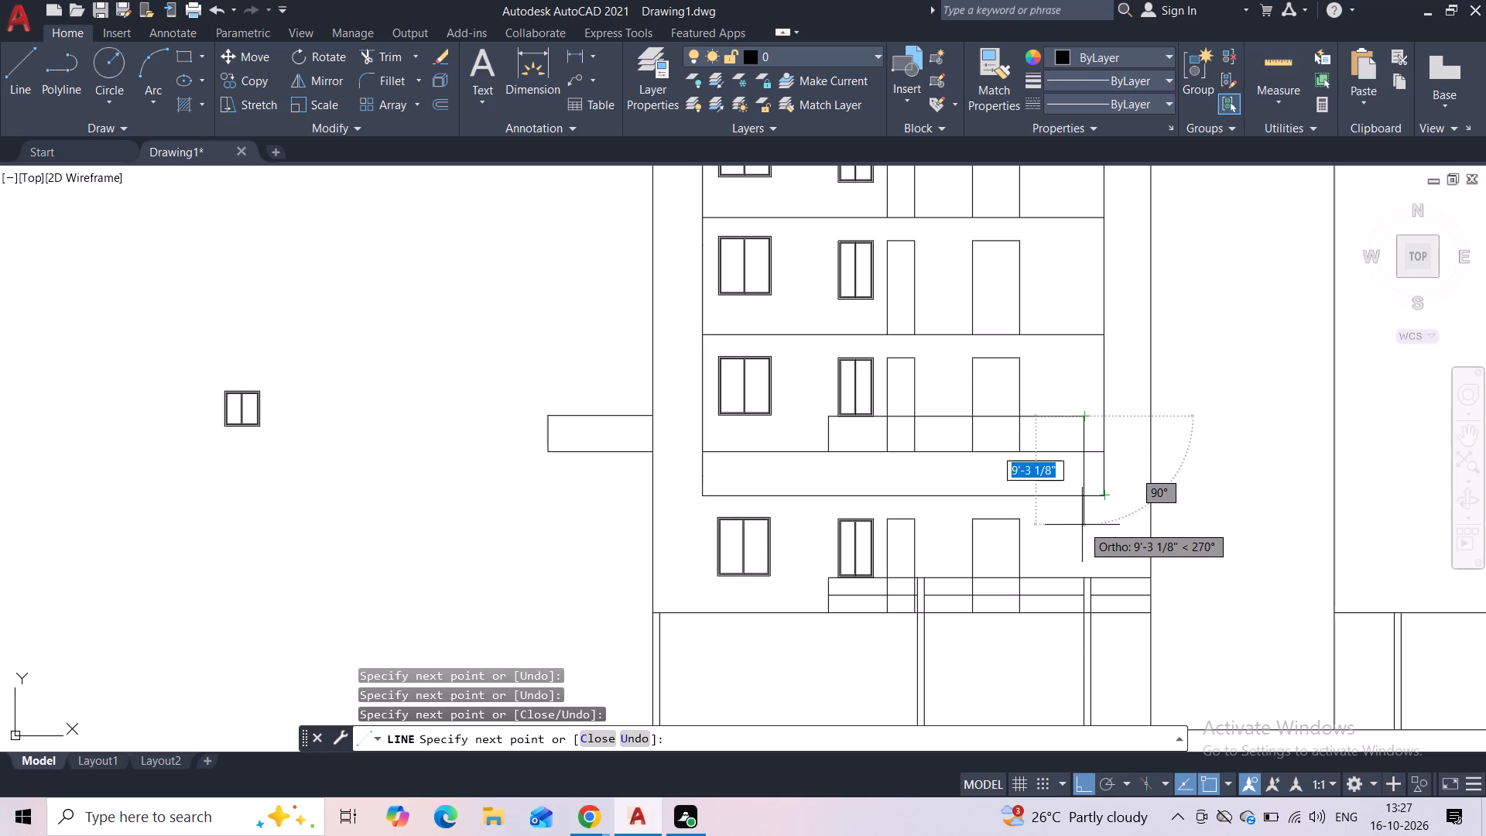
pyautogui.click(1080, 450)
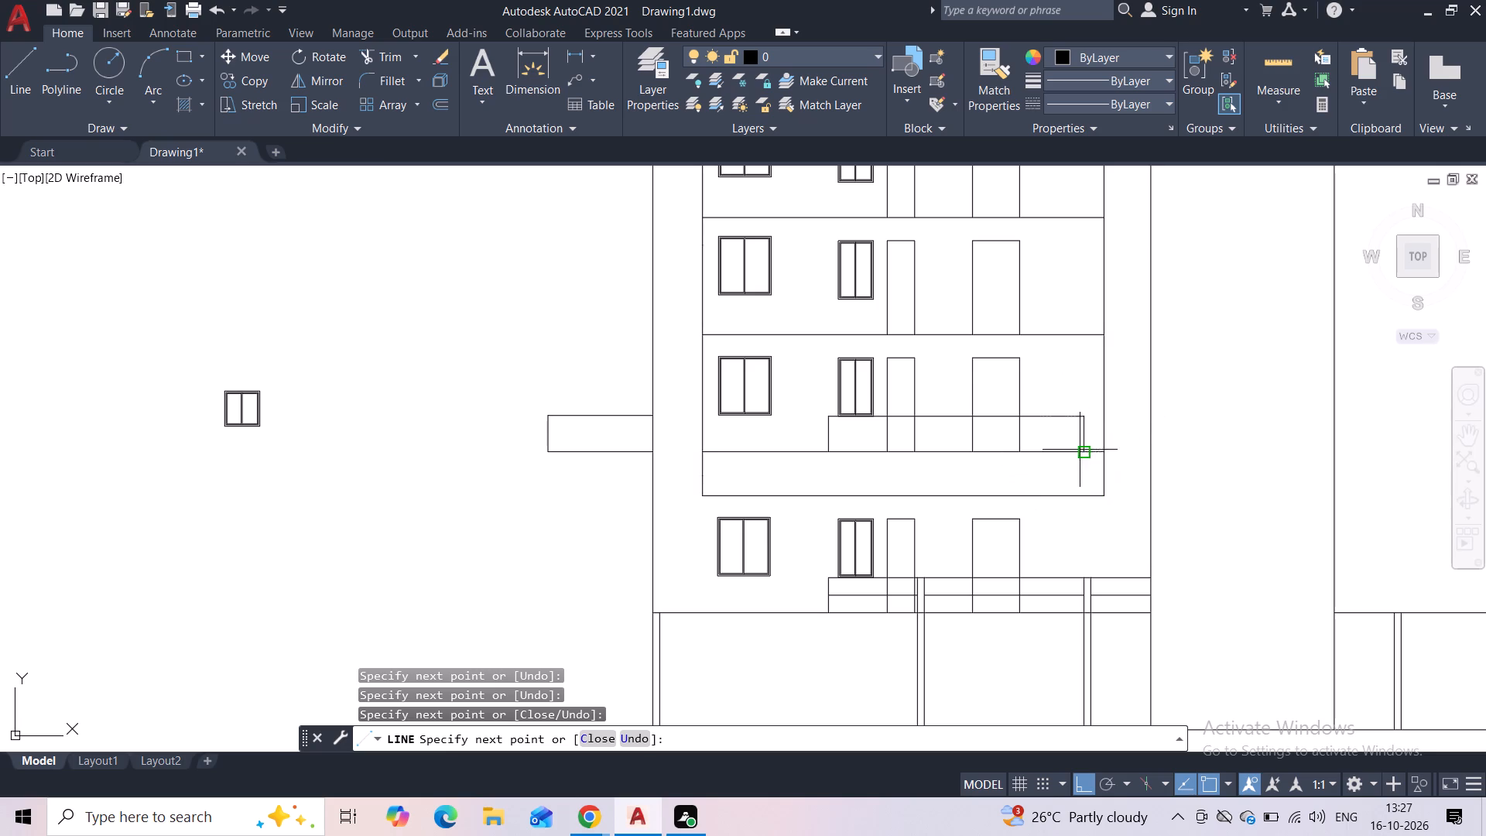
pyautogui.press('Escape')
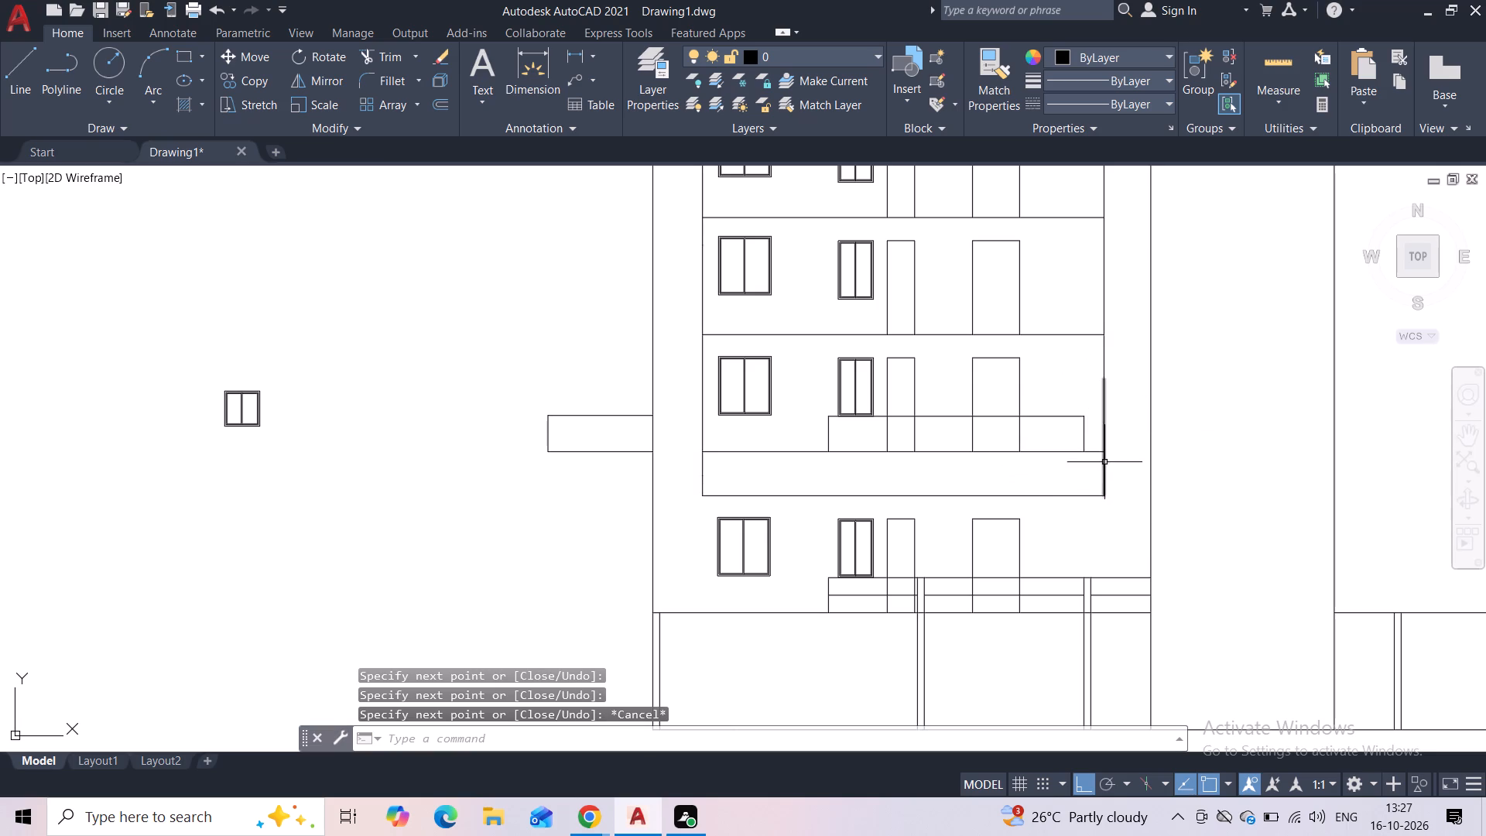
# Add an end post to the railing outline by drawing its outer edge in line with the lower post's far edge and closing its top.
pyautogui.scroll(1, 1091, 505)
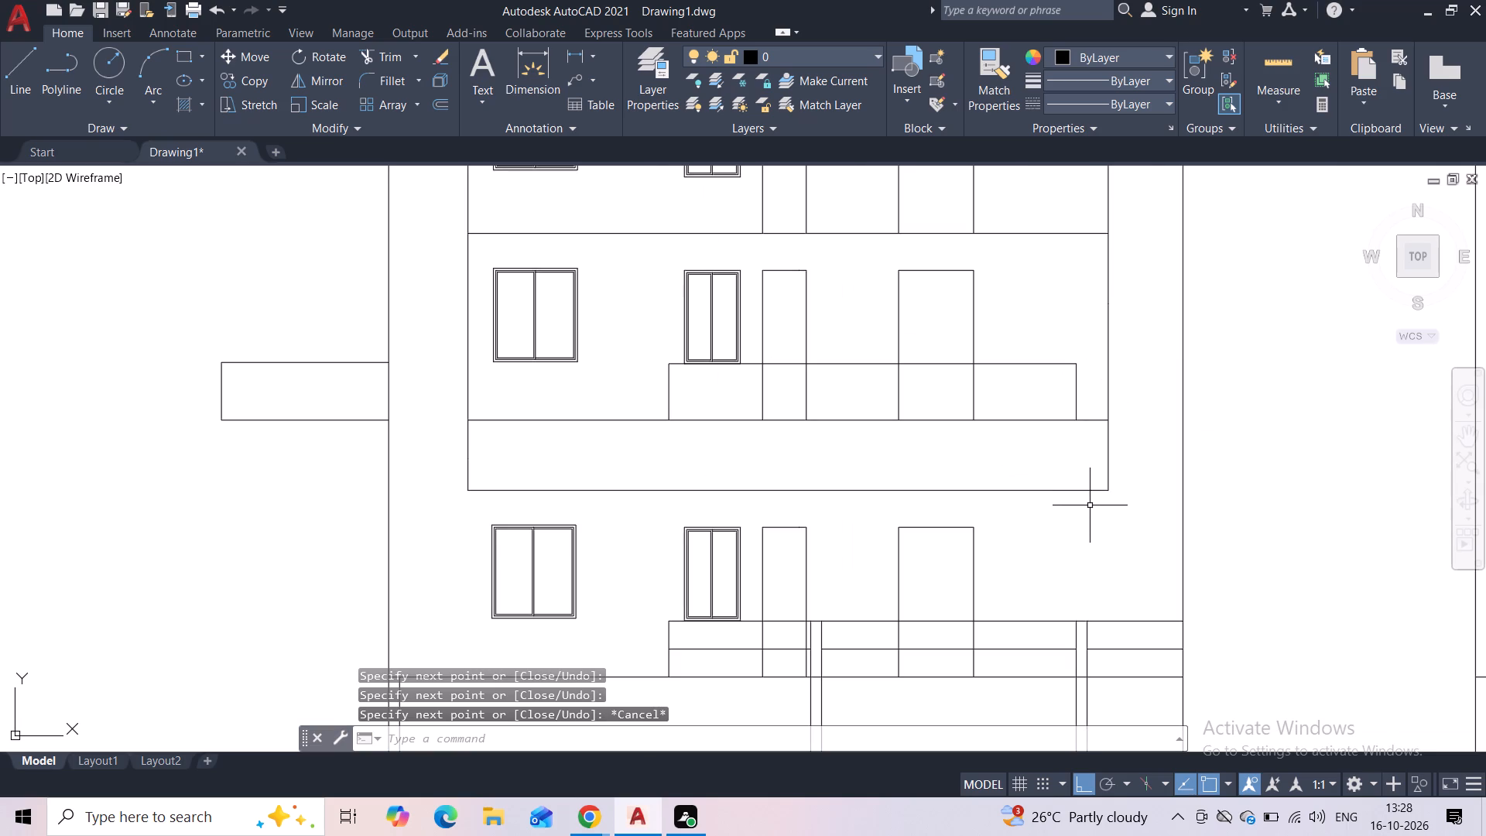
pyautogui.press('space')
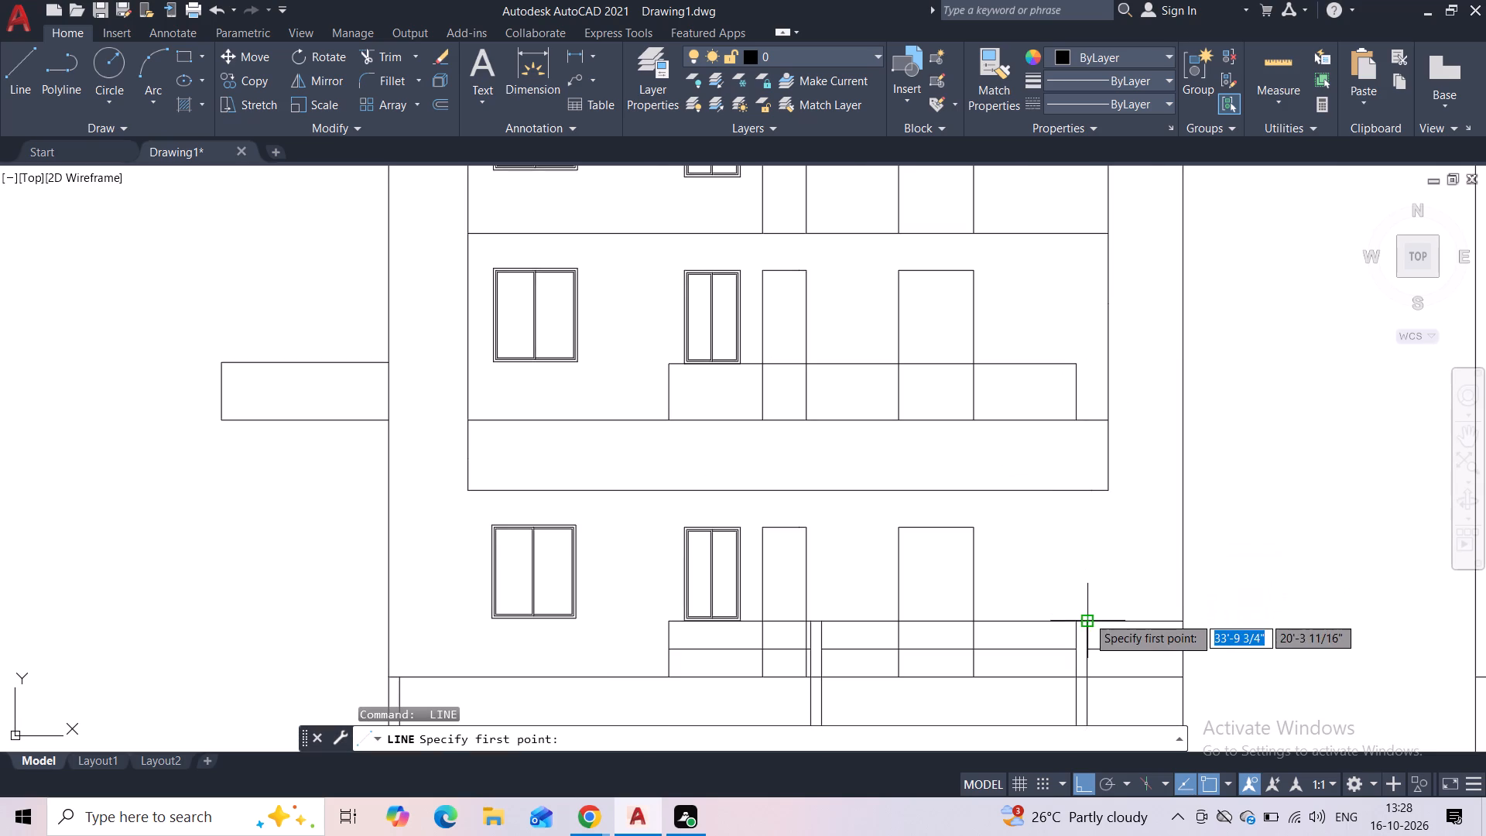
pyautogui.click(1088, 423)
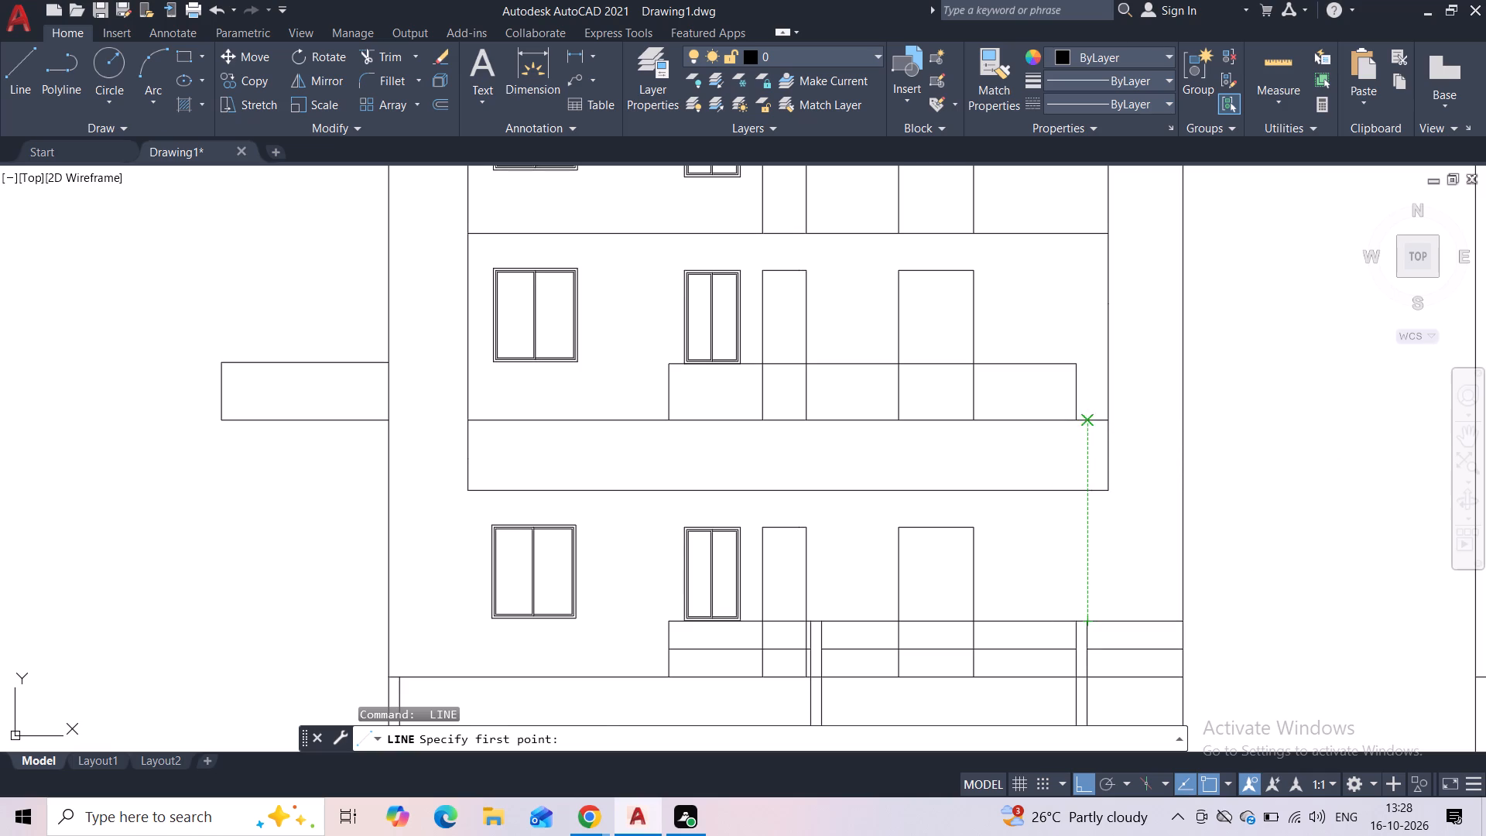
pyautogui.click(1084, 367)
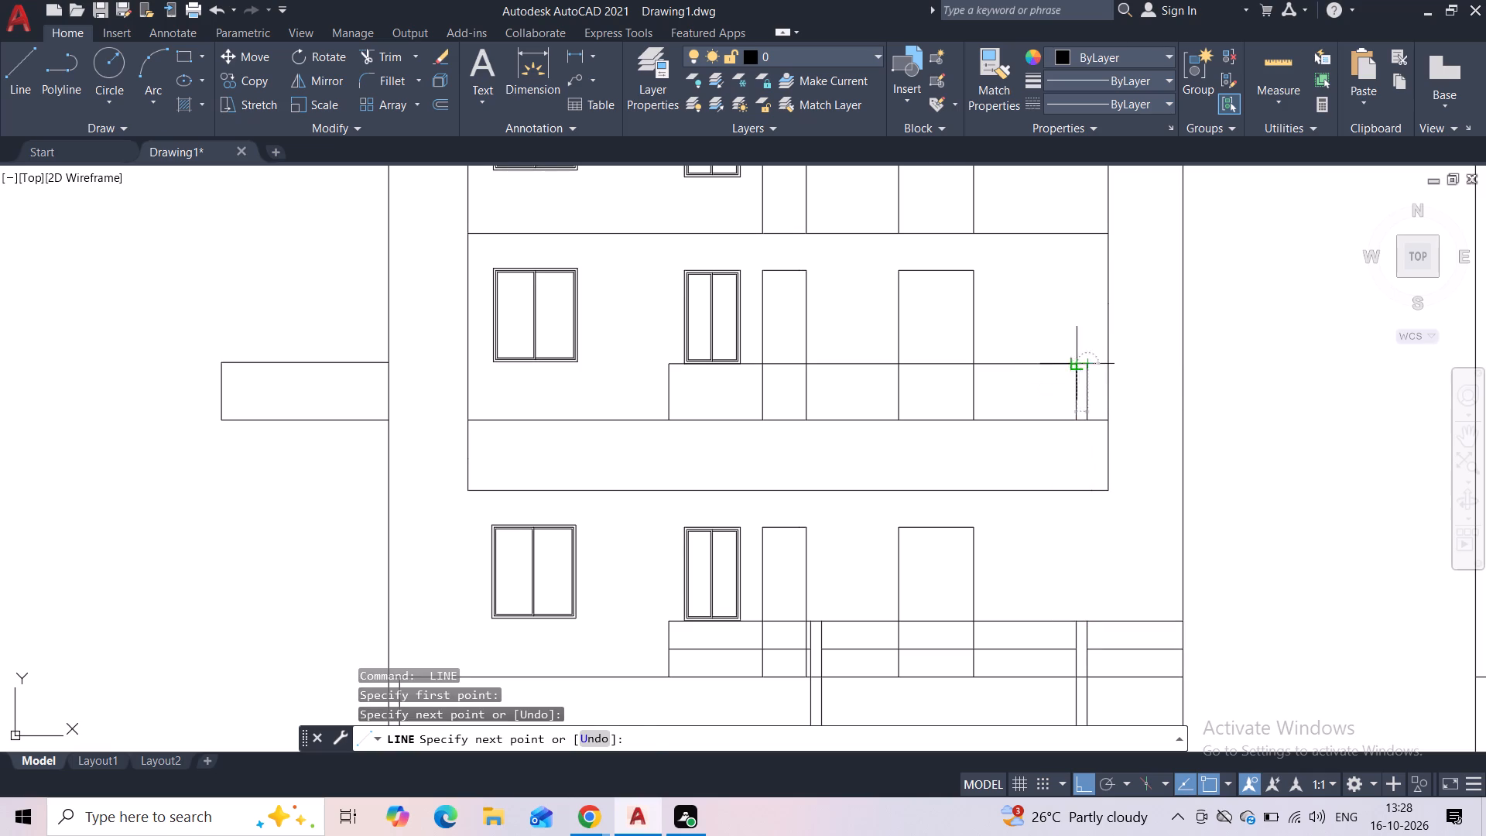
pyautogui.click(1080, 368)
pyautogui.press('Escape')
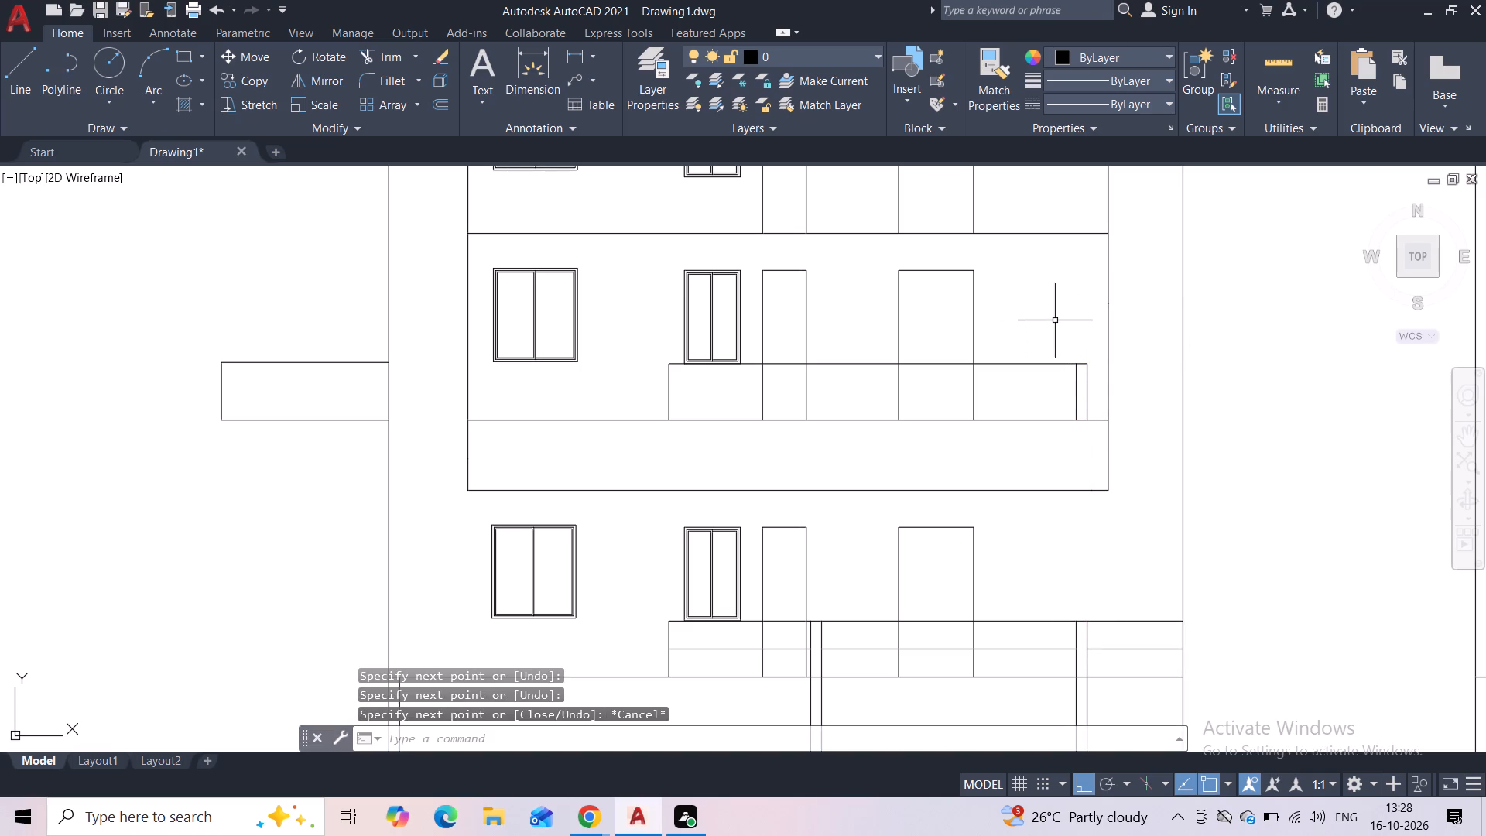
# Copy the railing outline with its end post straight up to the two floor lines above.
pyautogui.moveTo(1055, 320); pyautogui.dragTo(1055, 321, button='middle')
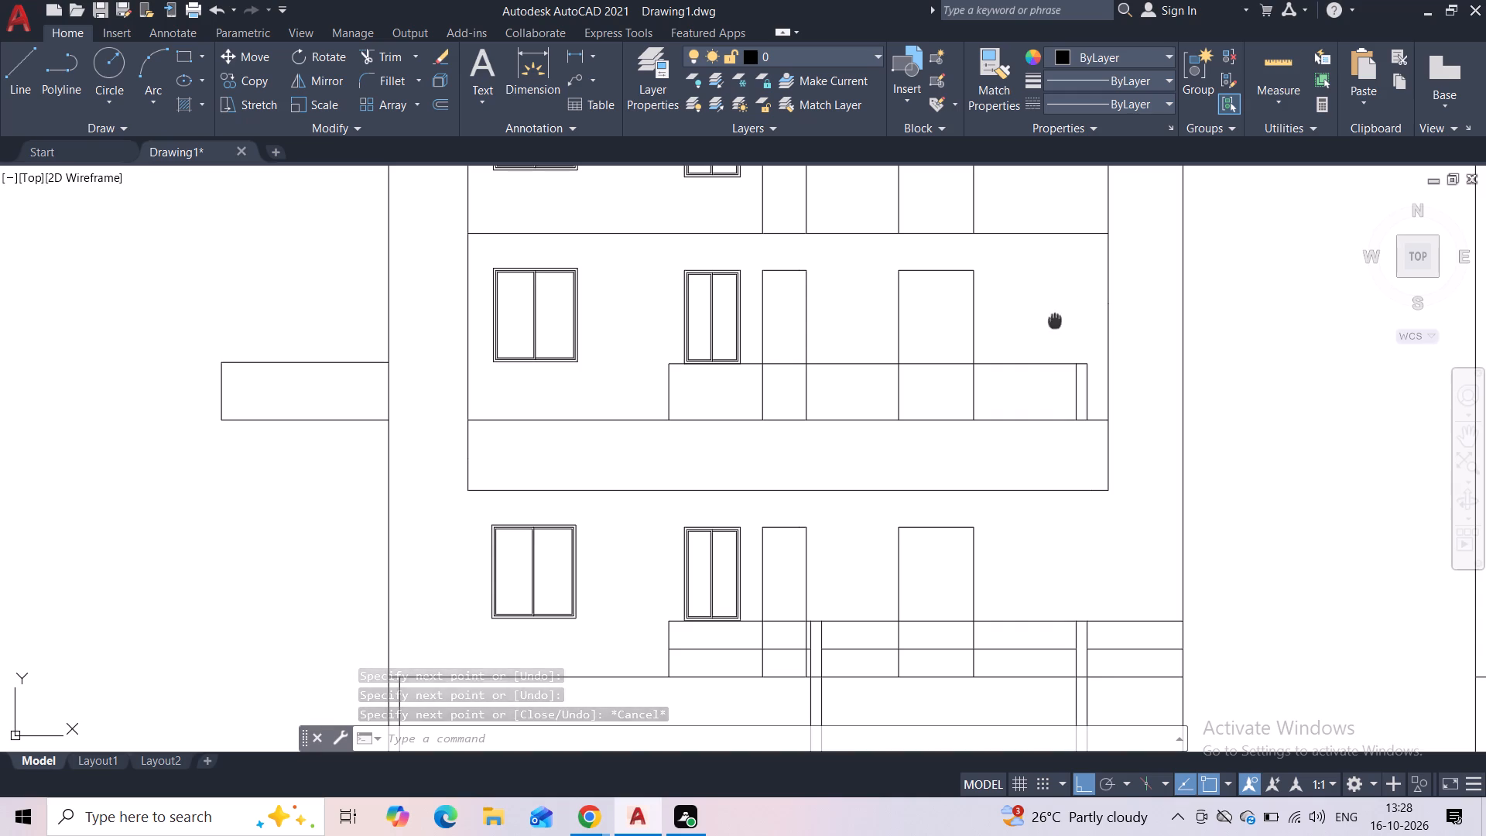
pyautogui.moveTo(1055, 321); pyautogui.dragTo(1029, 423, button='middle')
pyautogui.click(1066, 461)
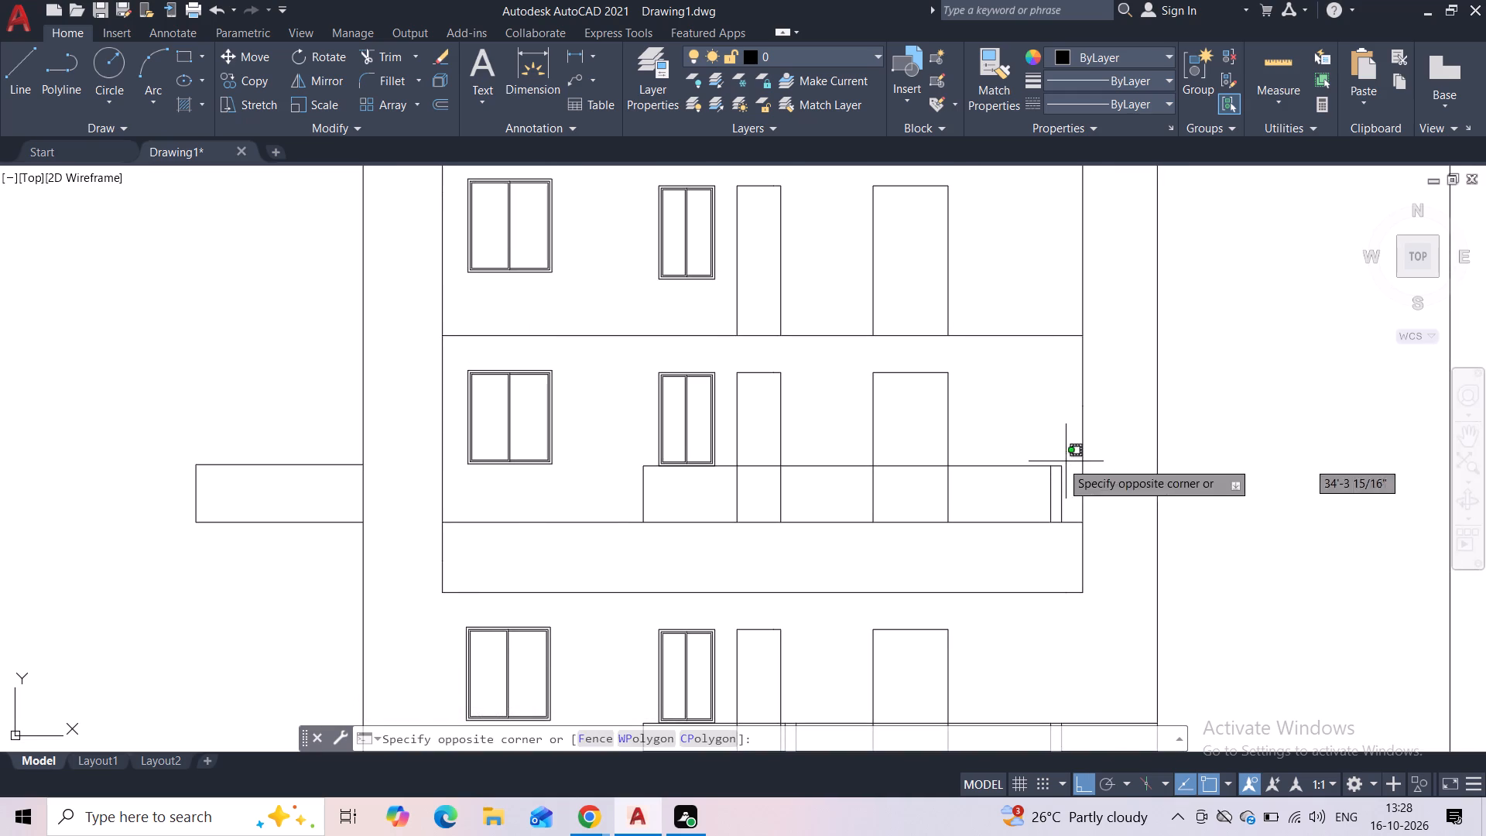
pyautogui.click(1010, 486)
pyautogui.click(651, 460)
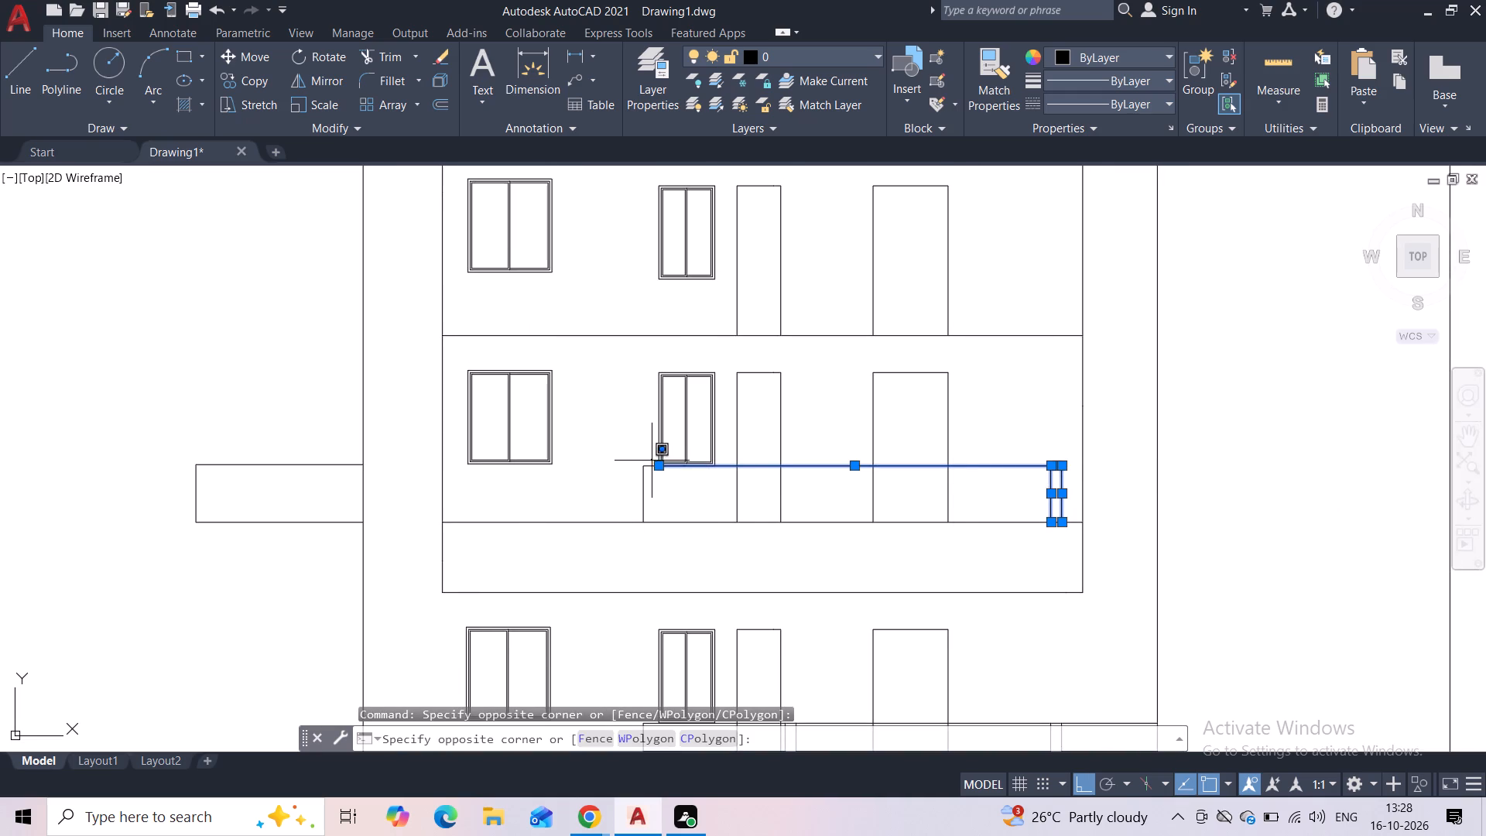
pyautogui.click(625, 494)
pyautogui.click(241, 74)
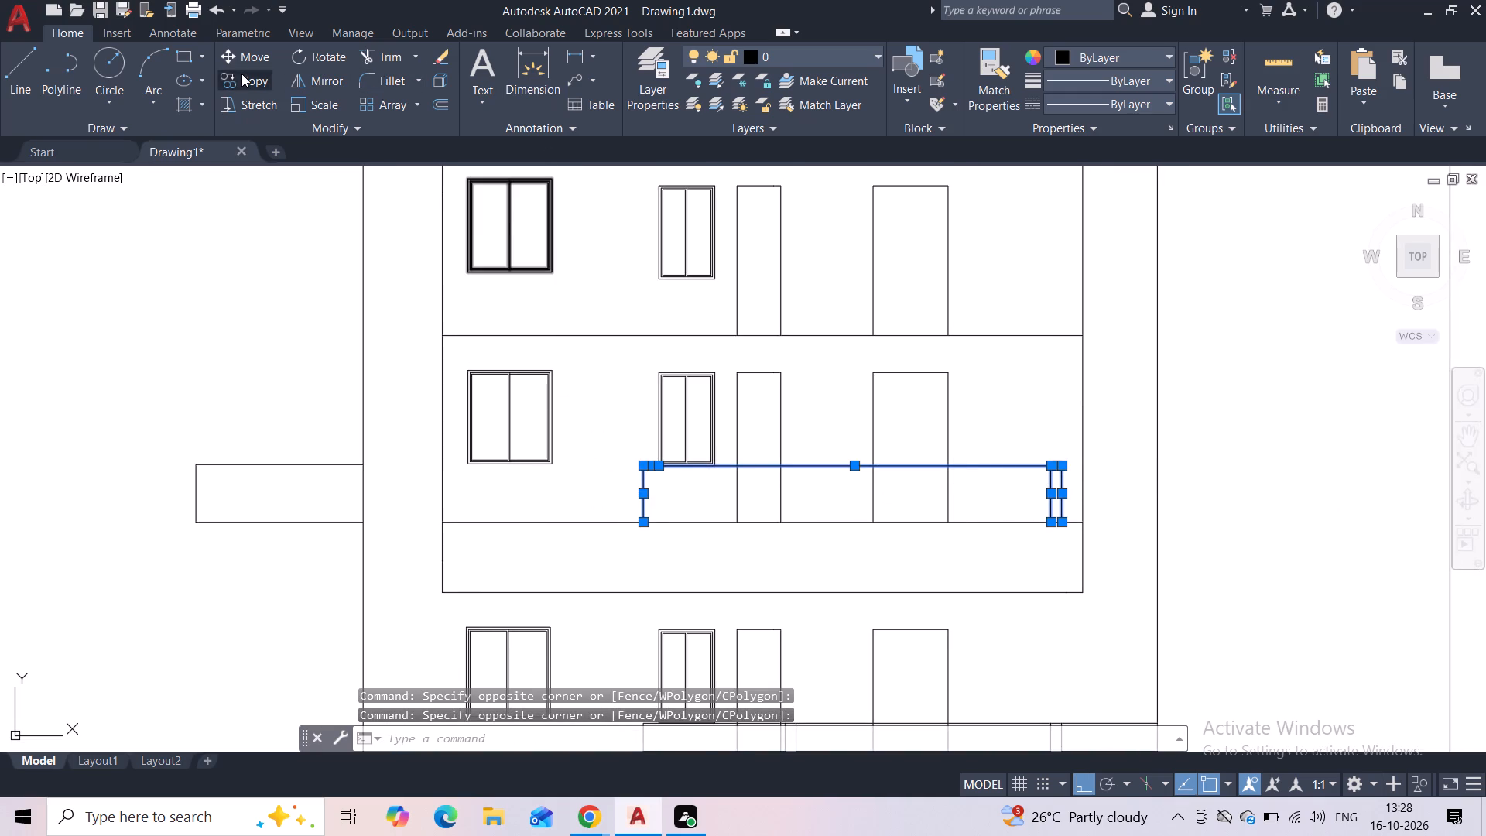
pyautogui.click(1066, 523)
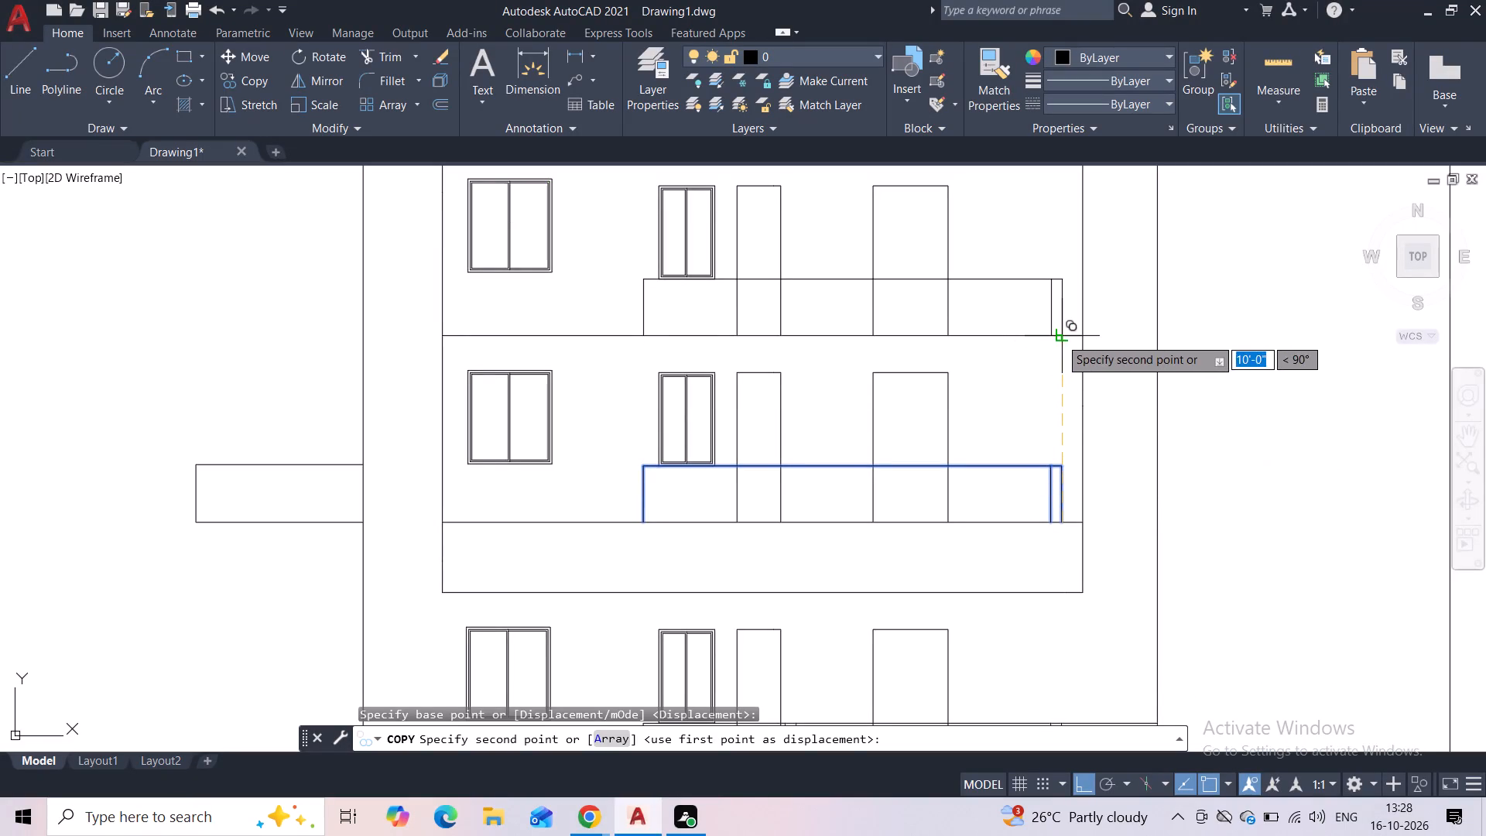
pyautogui.click(1060, 337)
pyautogui.moveTo(1056, 284); pyautogui.dragTo(982, 598, button='middle')
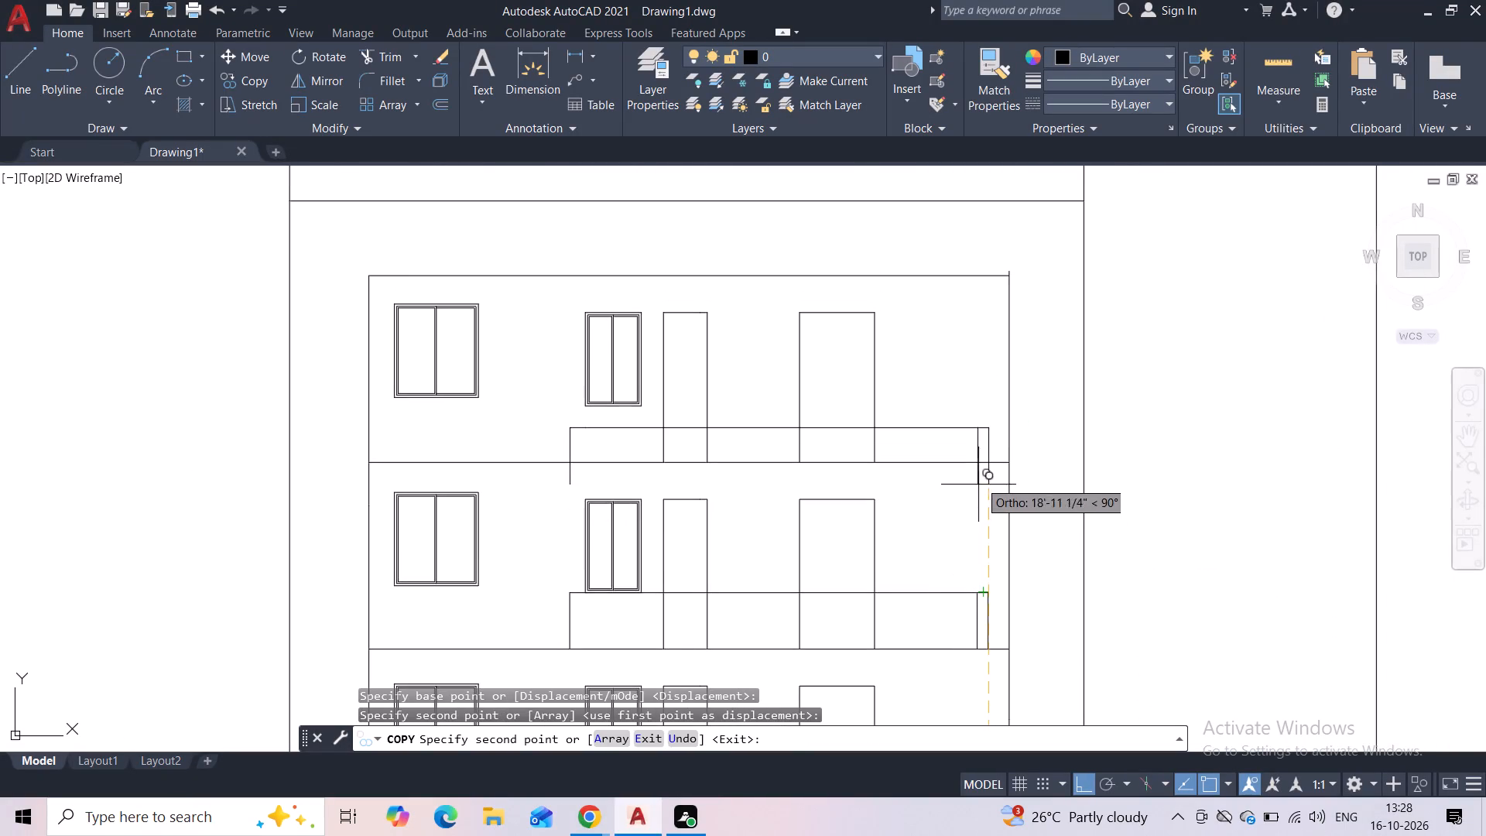
pyautogui.click(989, 461)
pyautogui.press('Escape')
# Copy the side projection straight up along the building's edge, seating its bottom level with each of the two floor lines above.
pyautogui.scroll(-2, 974, 407)
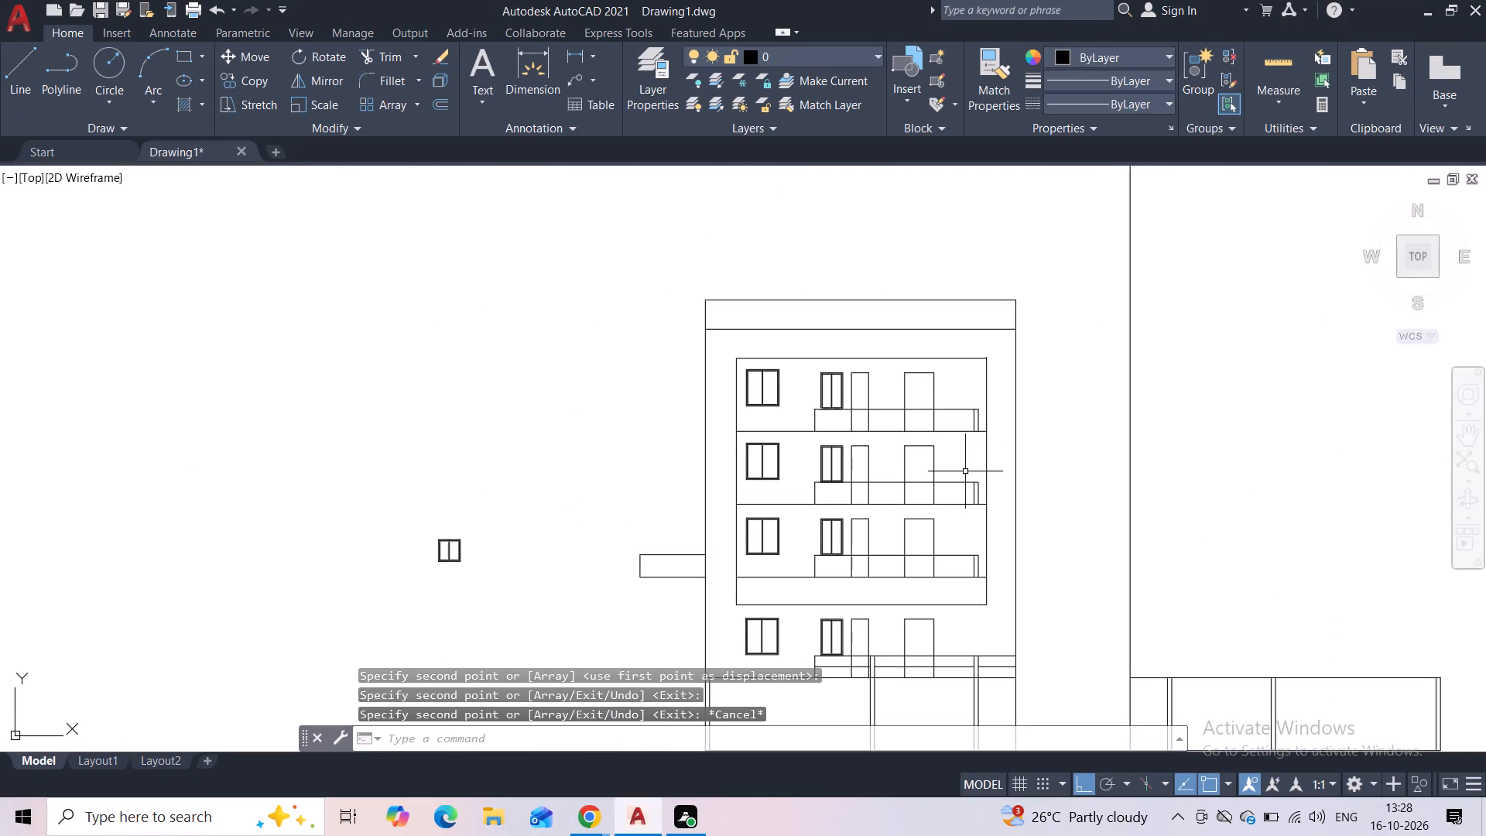
pyautogui.click(691, 546)
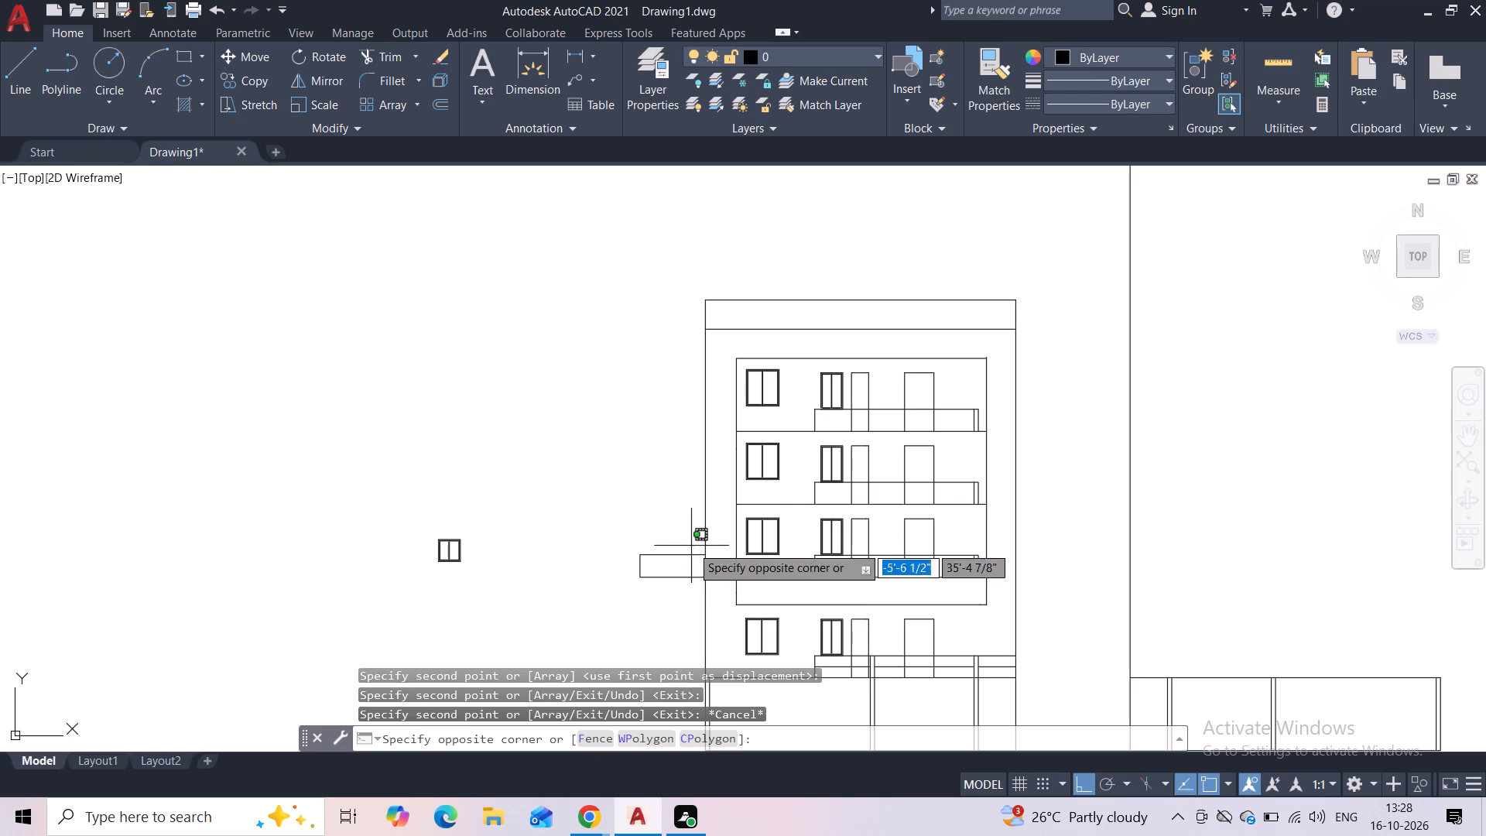
pyautogui.click(652, 605)
pyautogui.scroll(2, 651, 592)
pyautogui.click(635, 538)
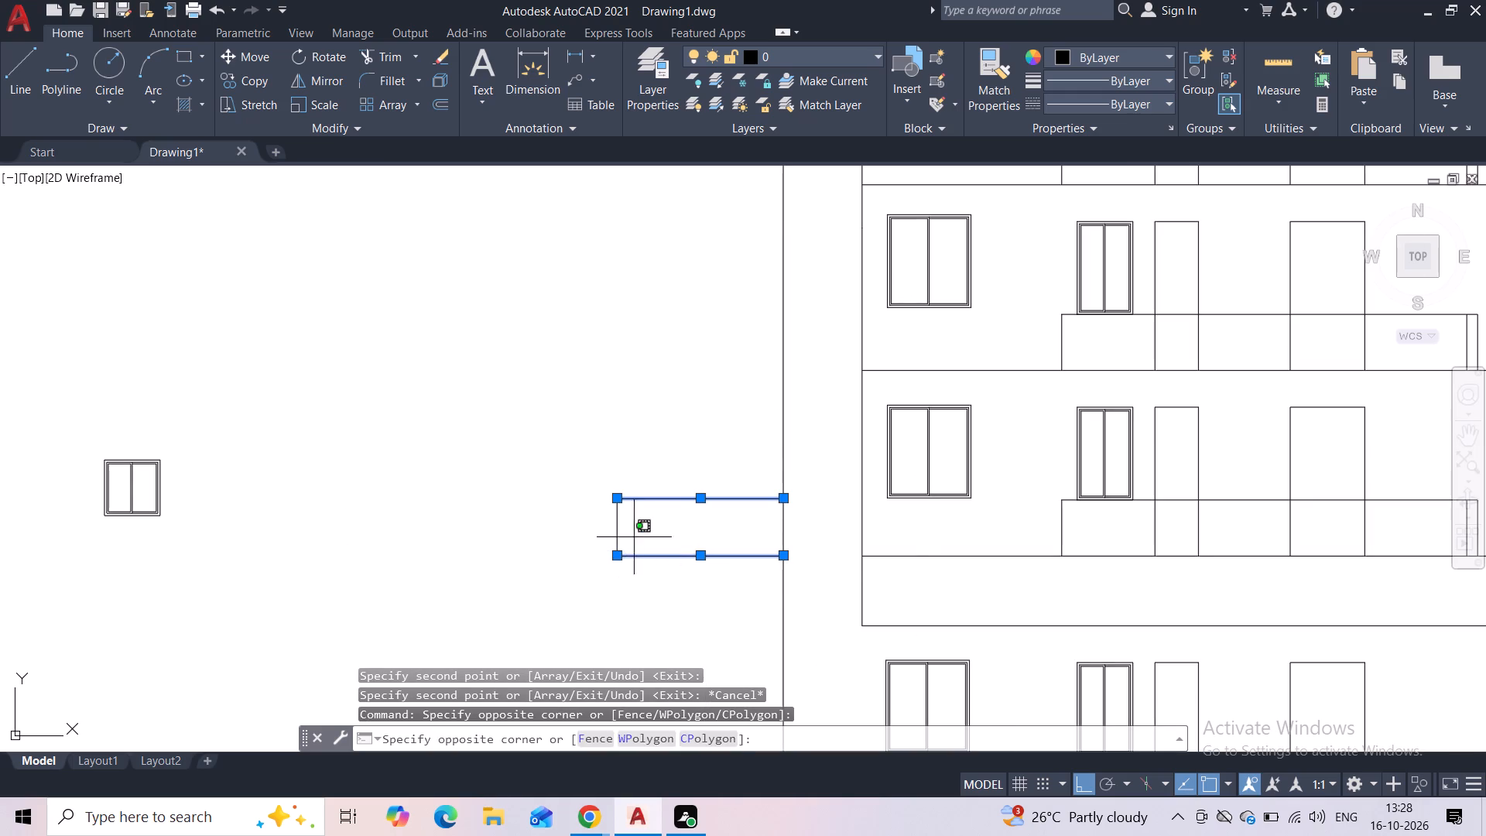
pyautogui.click(601, 536)
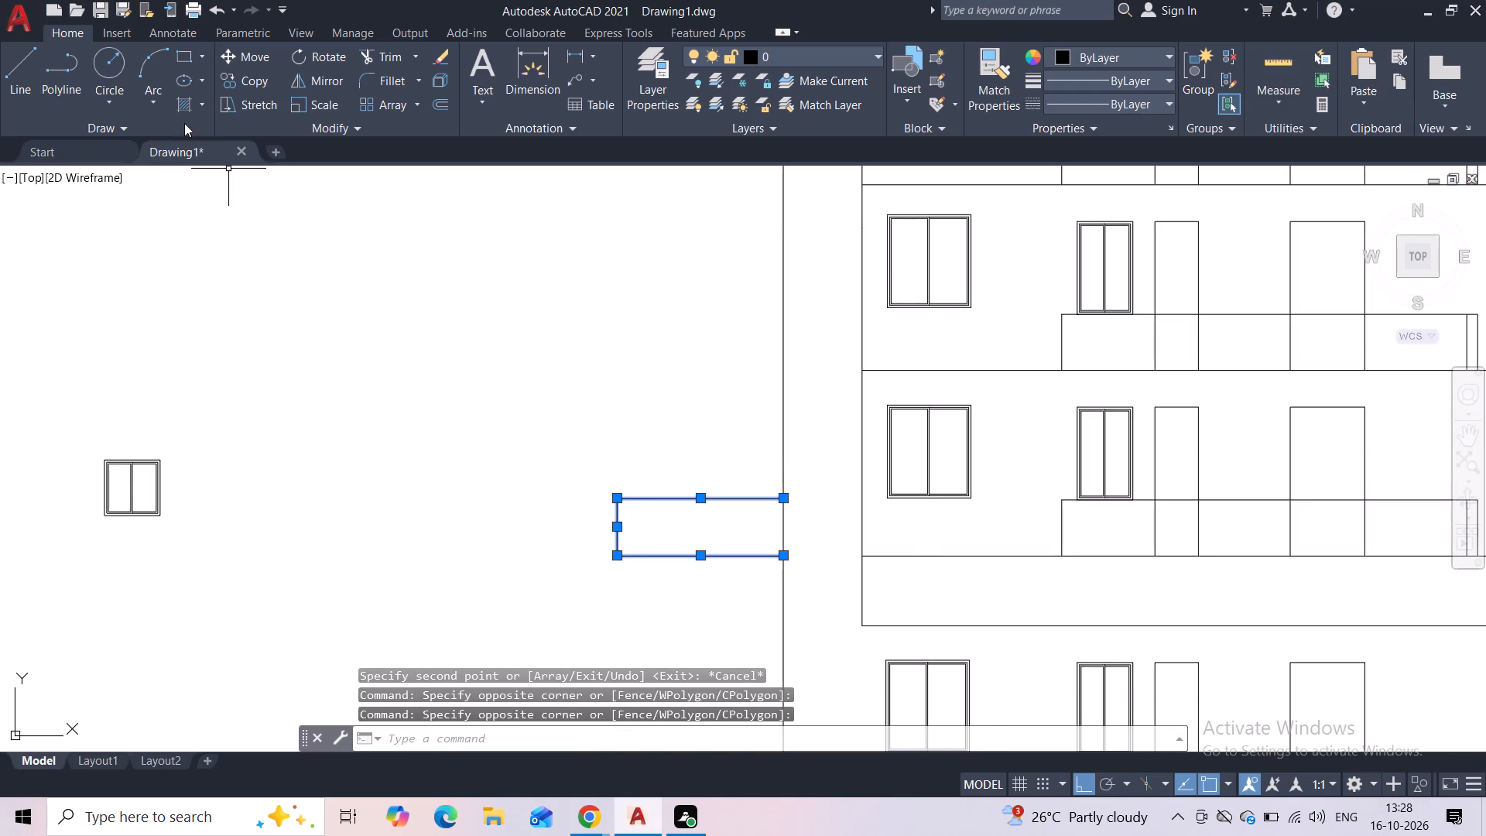
pyautogui.click(245, 74)
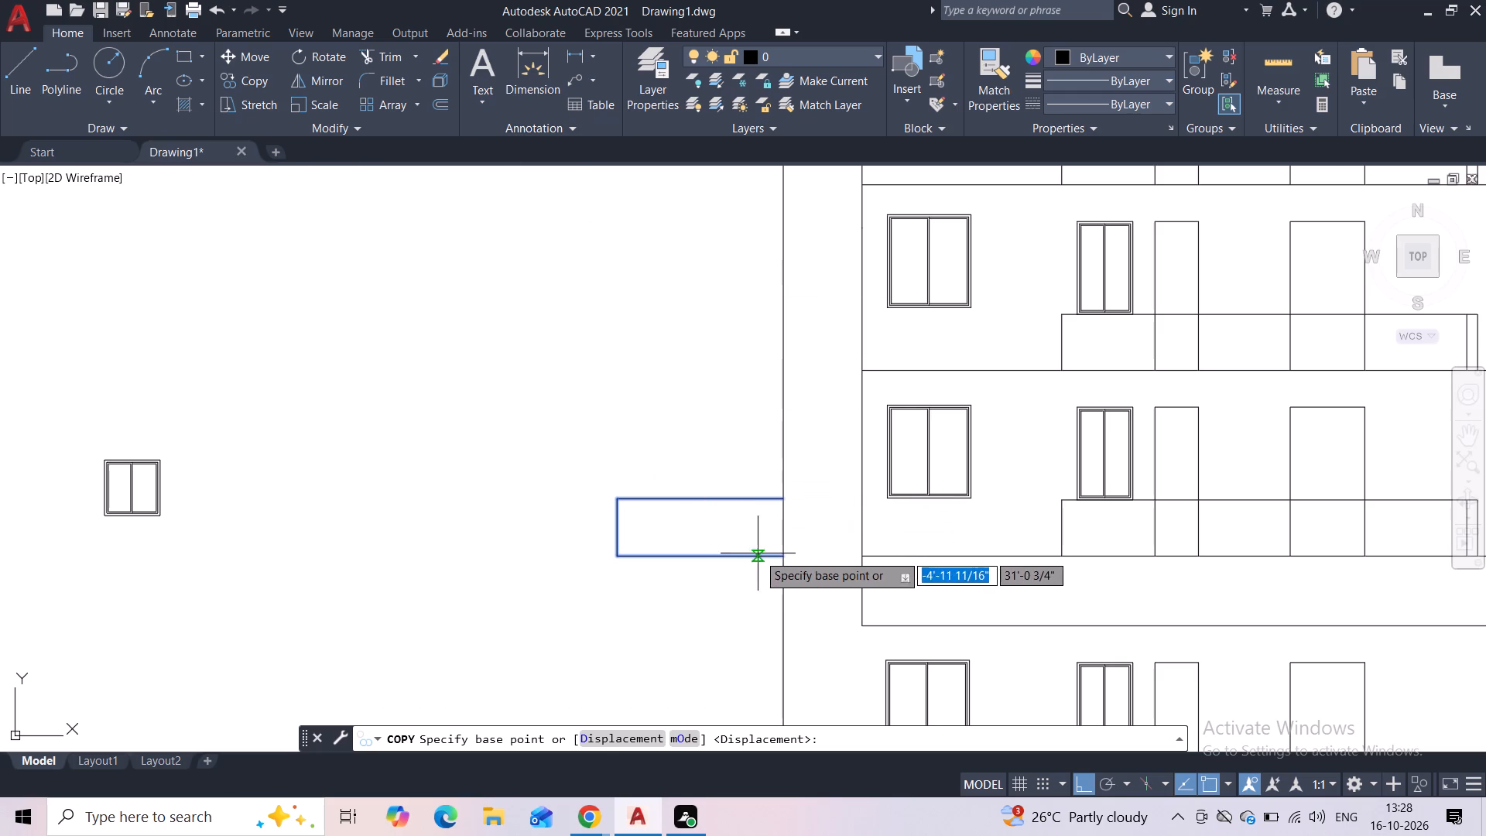
pyautogui.click(778, 556)
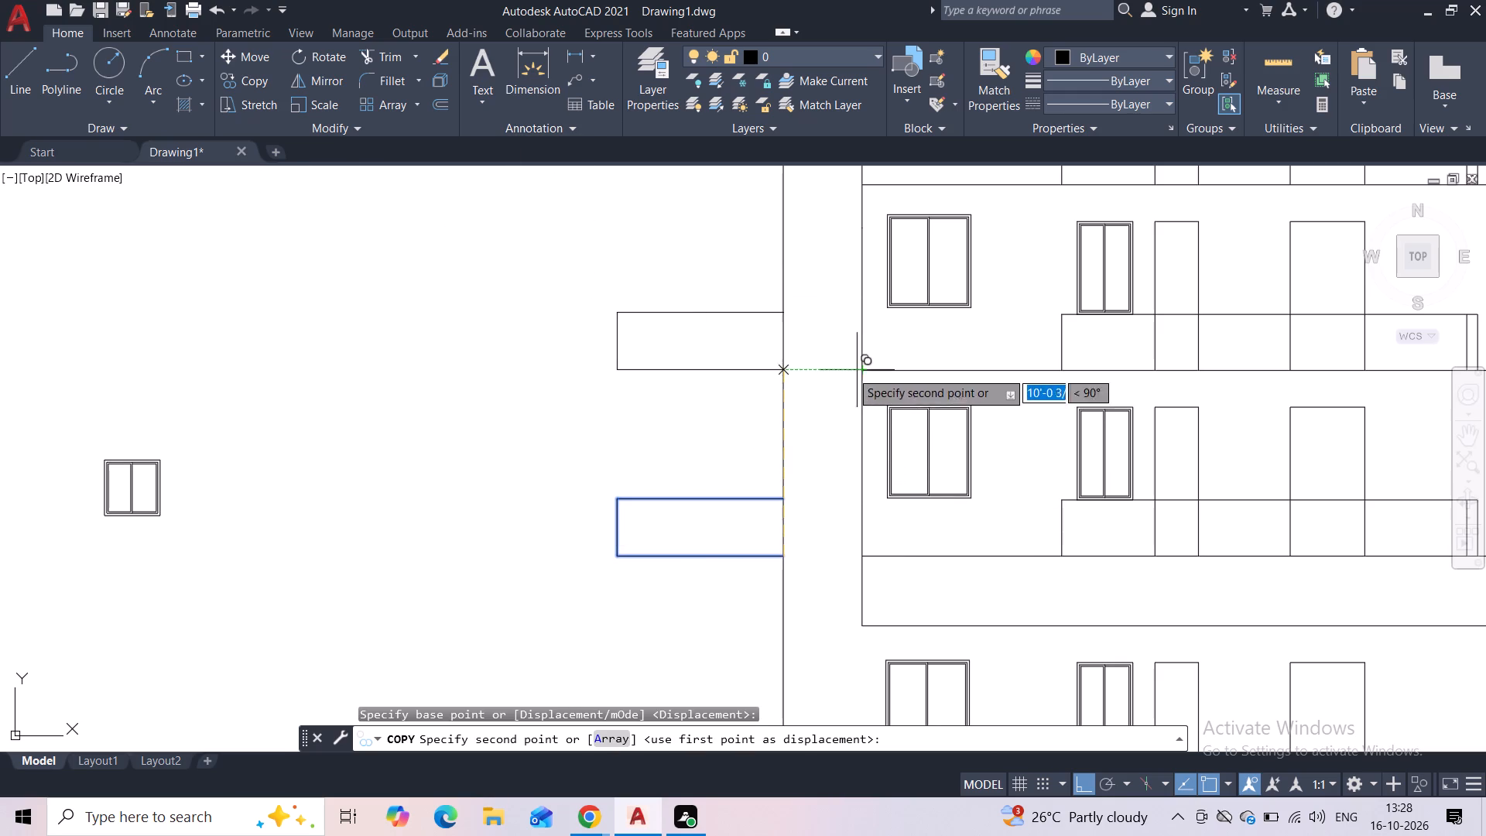
pyautogui.click(780, 372)
pyautogui.moveTo(769, 272); pyautogui.dragTo(725, 551, button='middle')
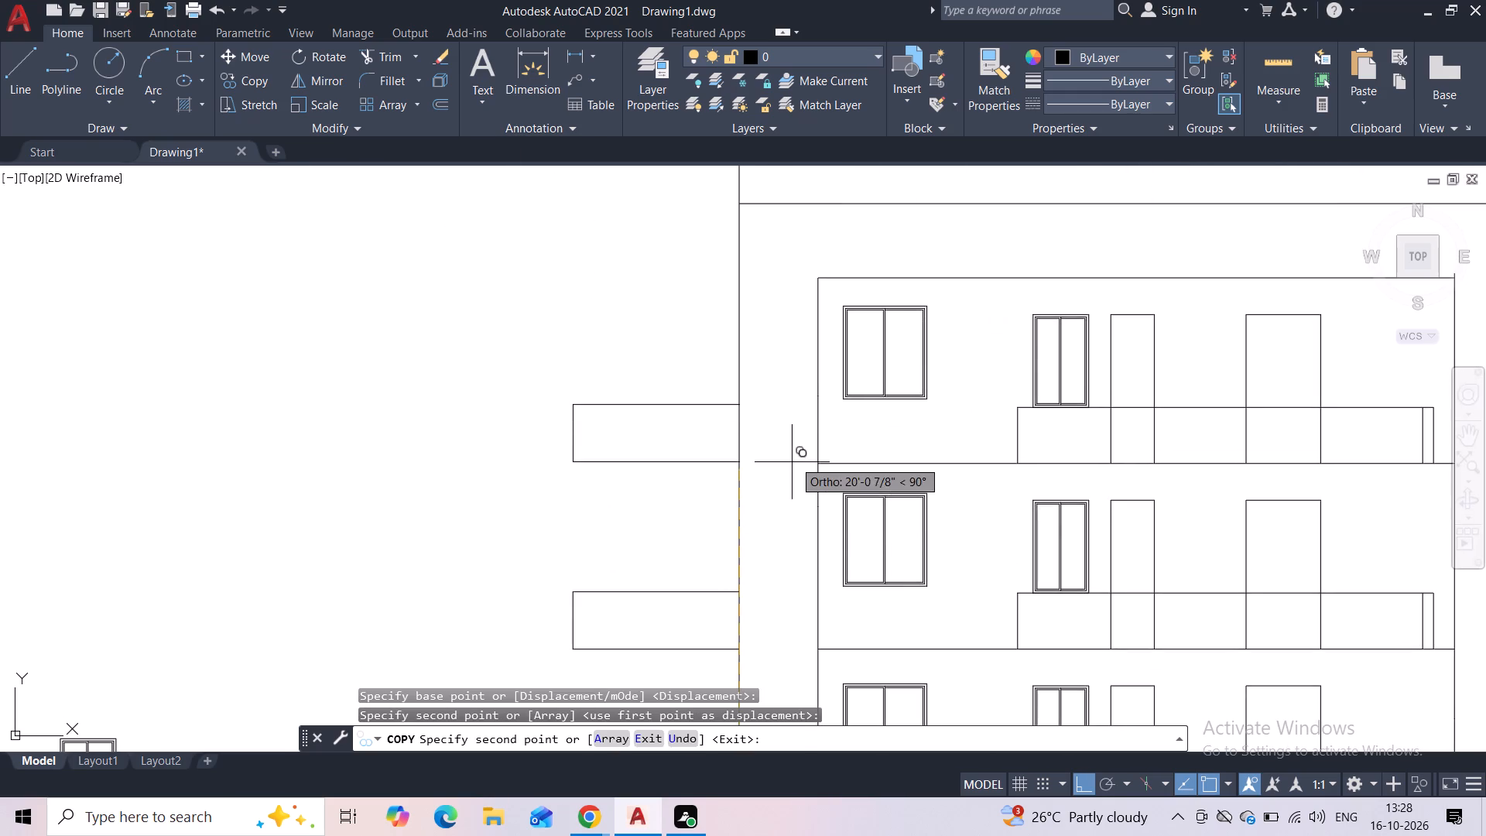
pyautogui.click(738, 465)
pyautogui.press('`')
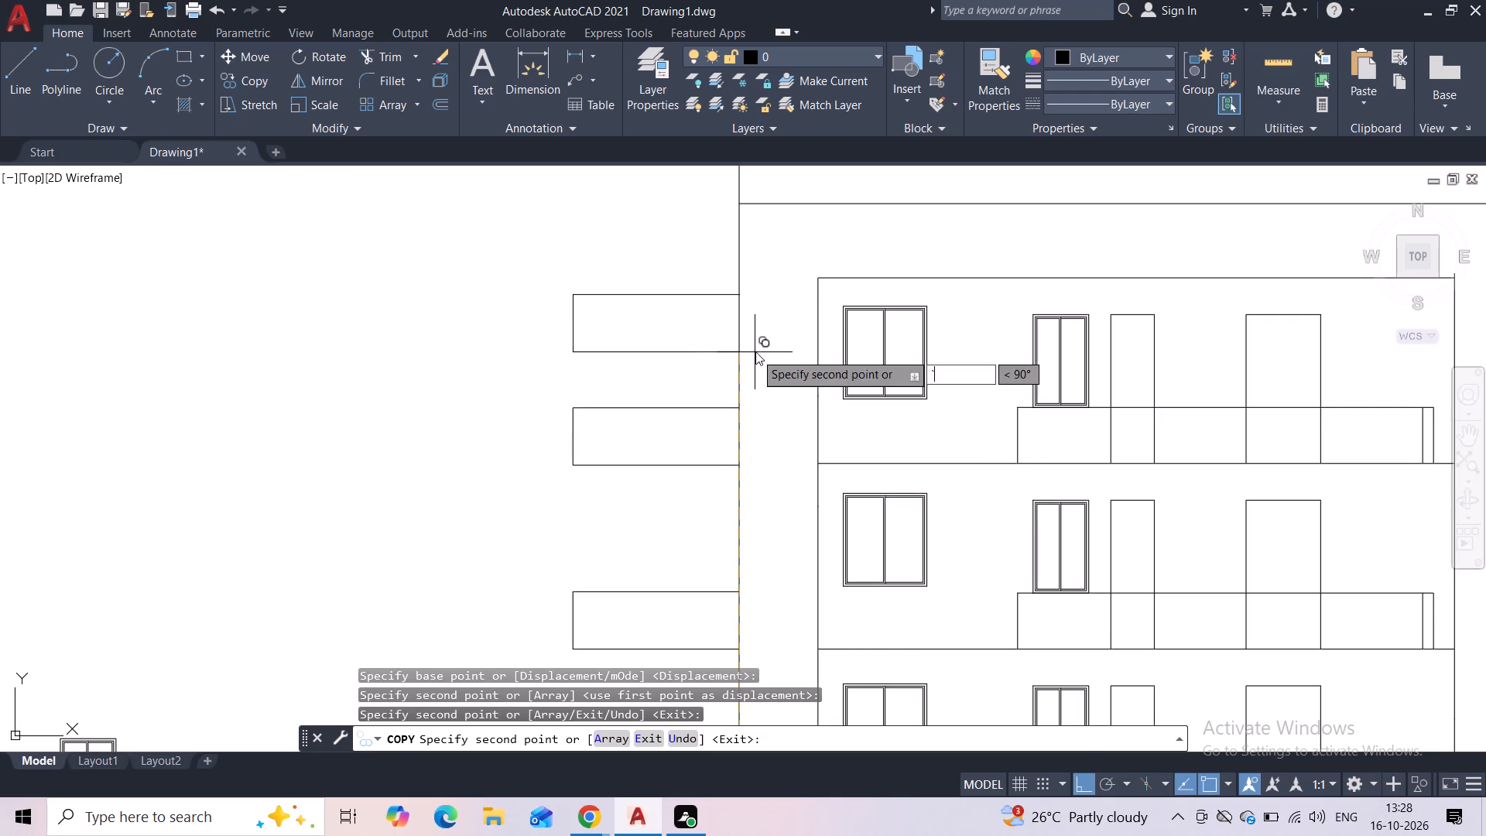
pyautogui.press('Escape')
pyautogui.press('`')
pyautogui.press('Escape')
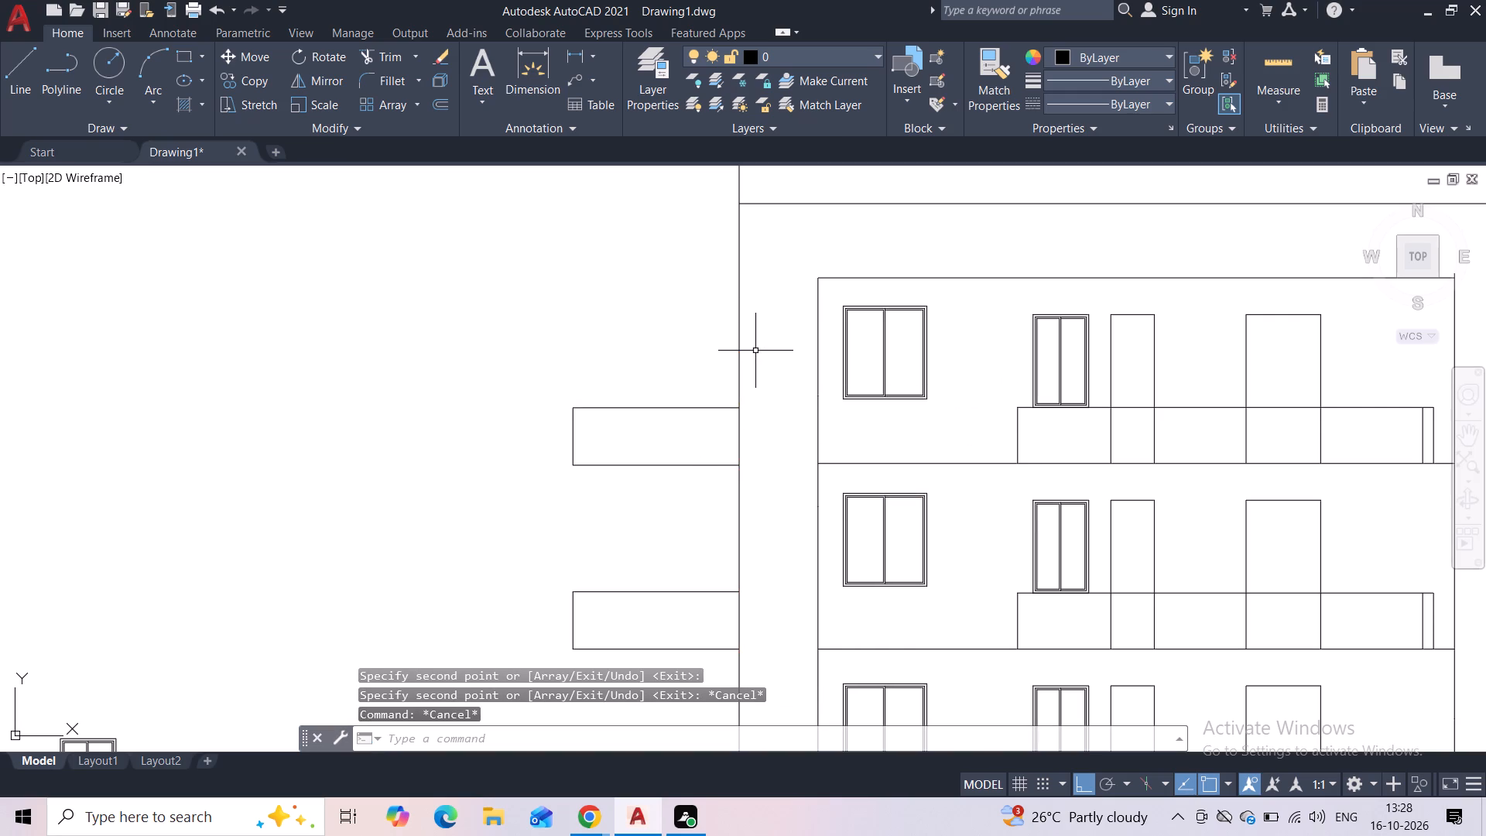
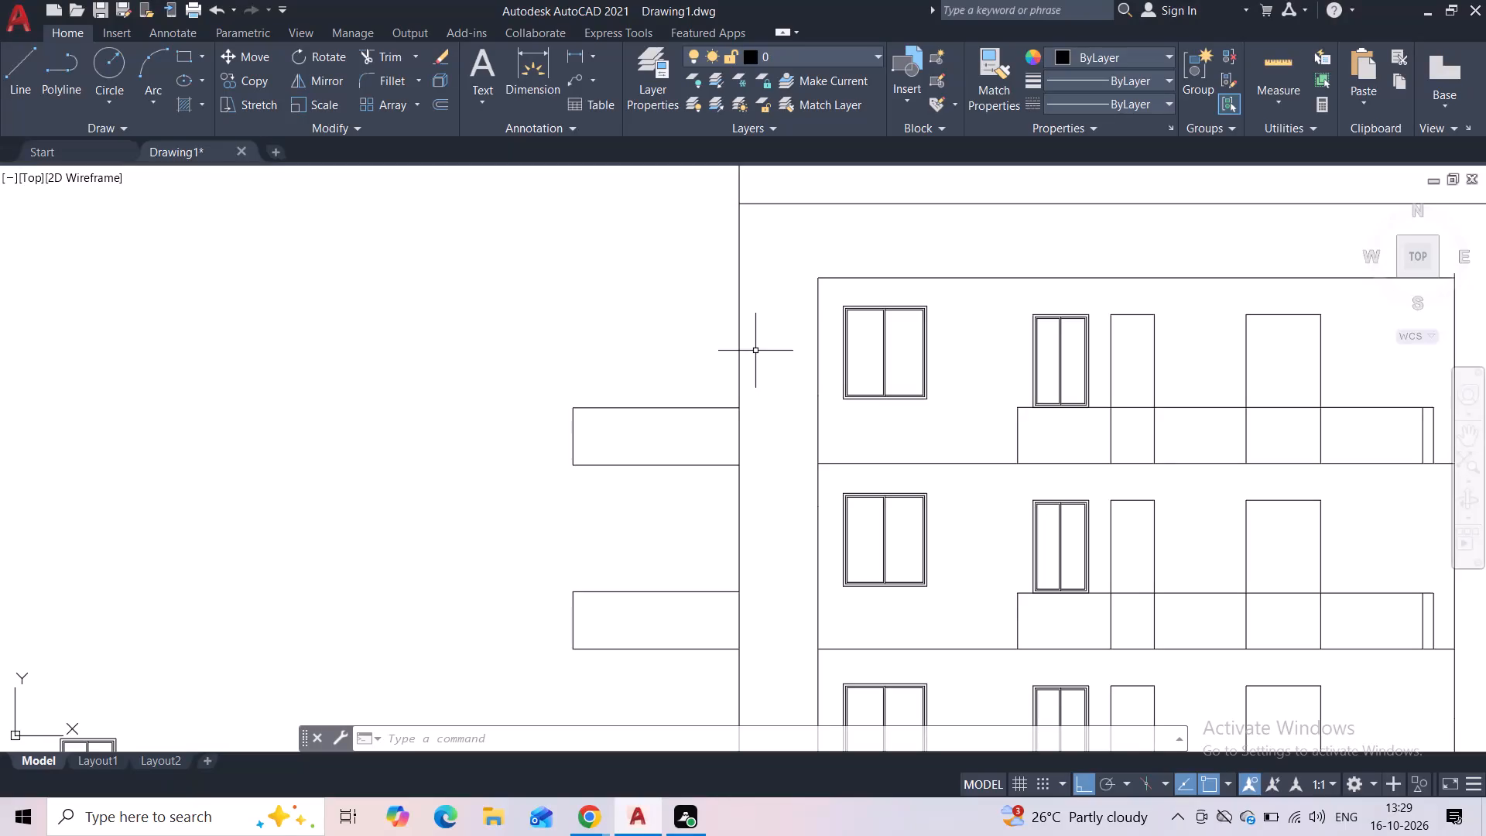
# Draw a full-height vertical line just inside the free end of all three upper side projections, aligned with one another.
pyautogui.scroll(-2, 560, 307)
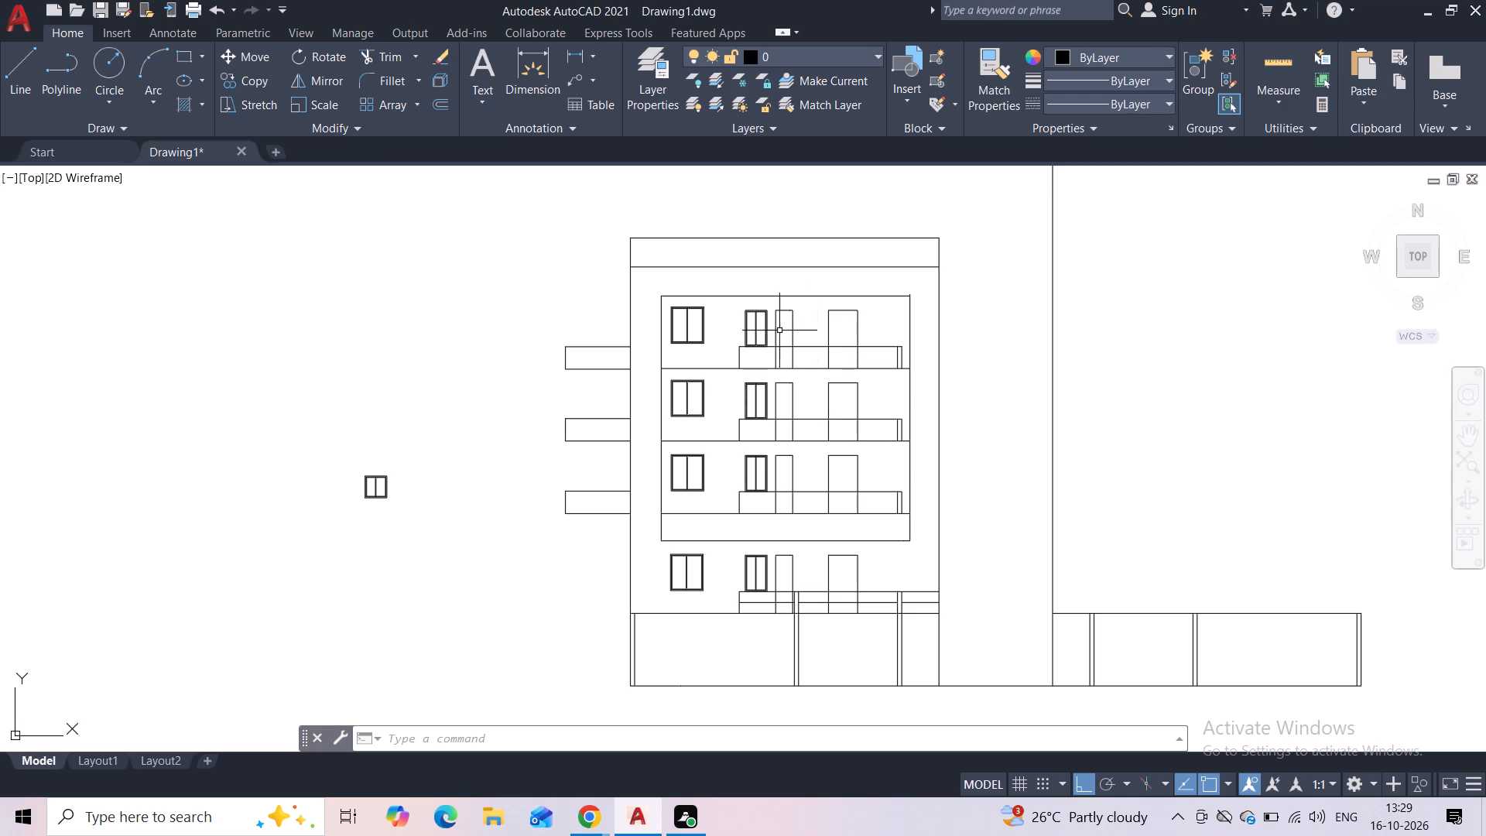
pyautogui.scroll(1, 638, 346)
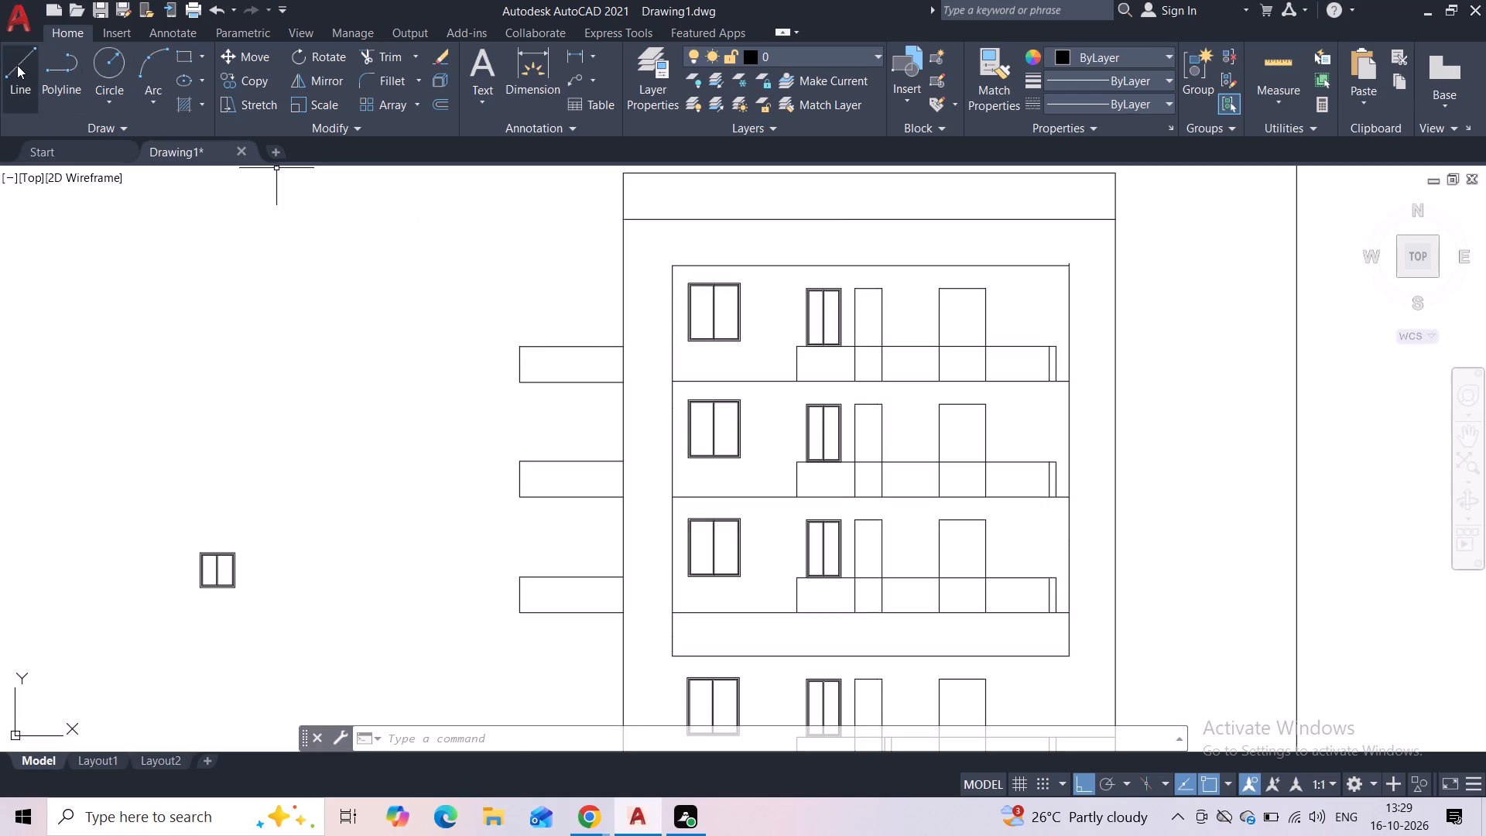
pyautogui.click(17, 65)
pyautogui.scroll(2, 523, 365)
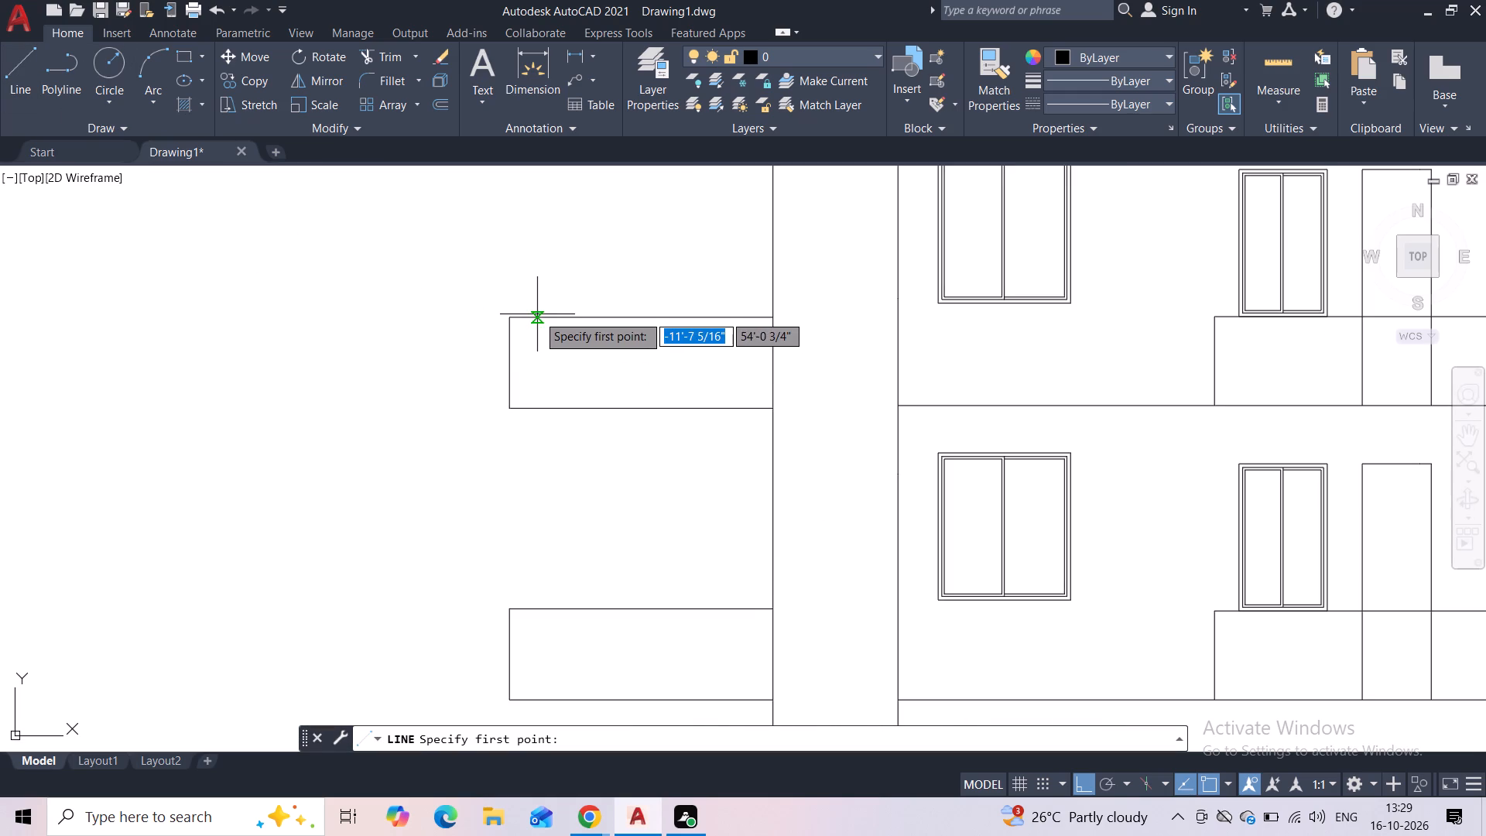
pyautogui.click(537, 316)
pyautogui.click(535, 403)
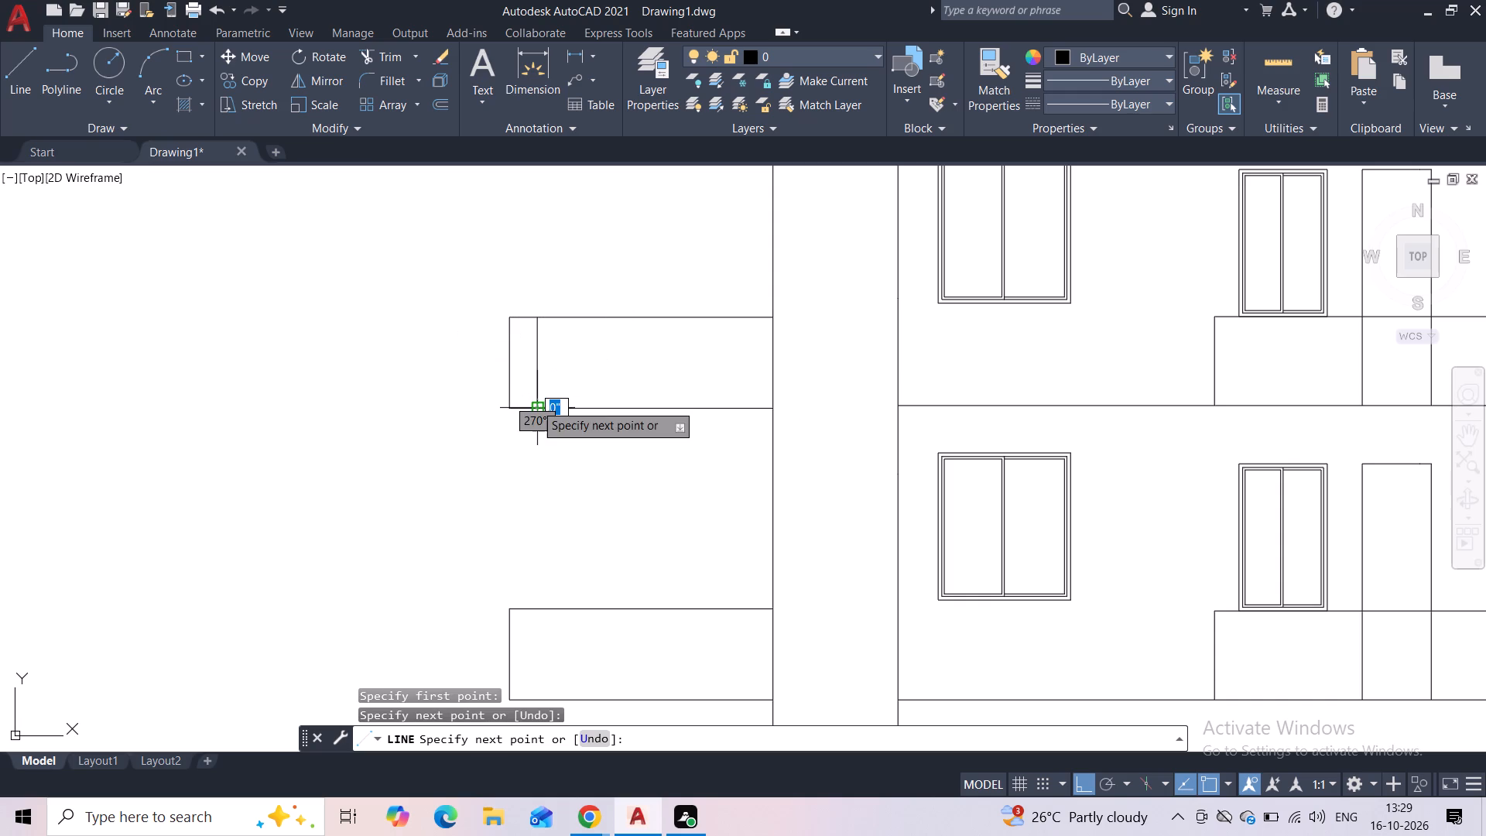
pyautogui.press('Escape')
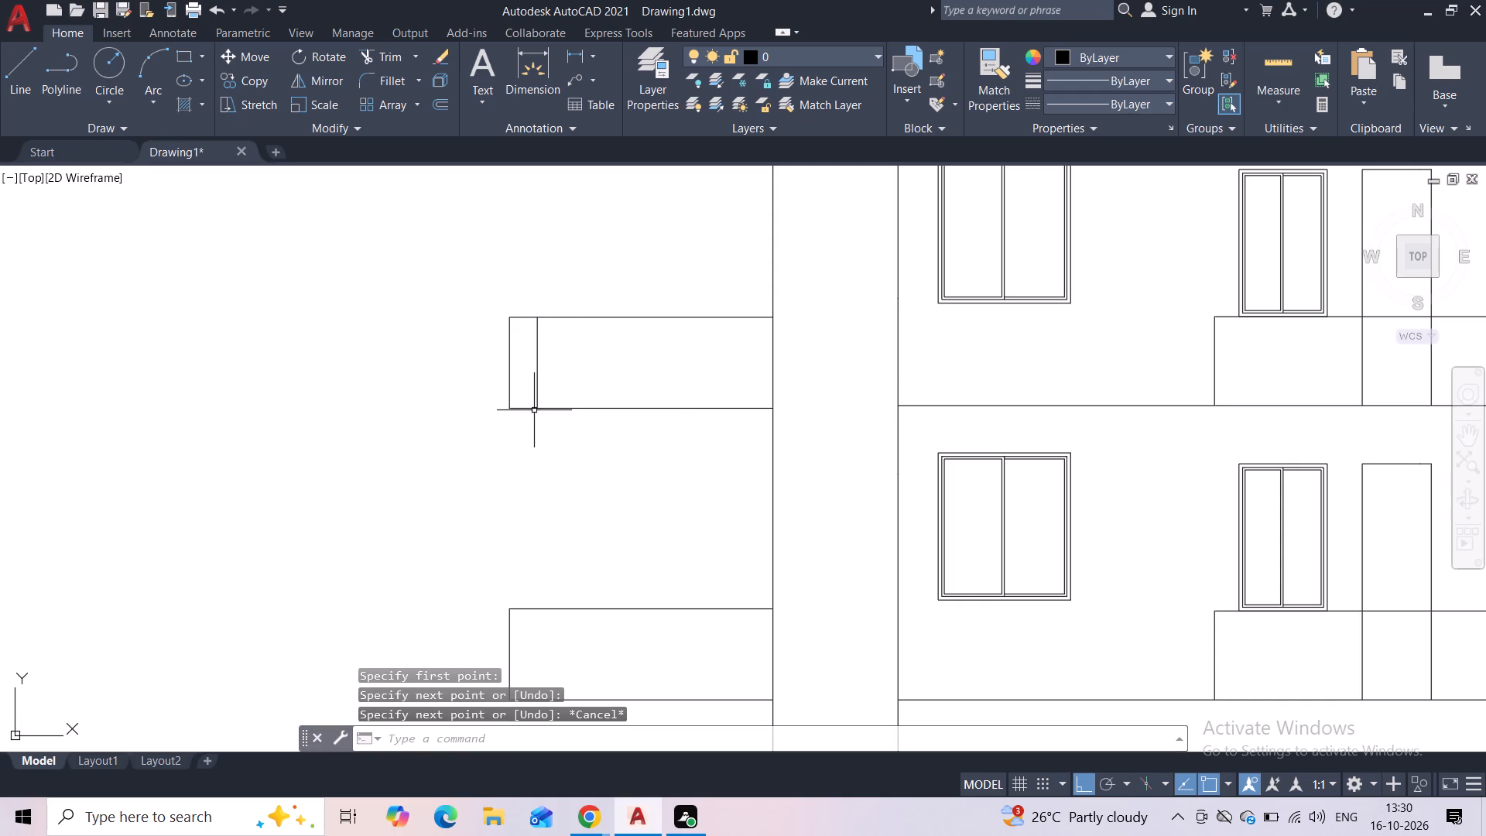
pyautogui.press('space')
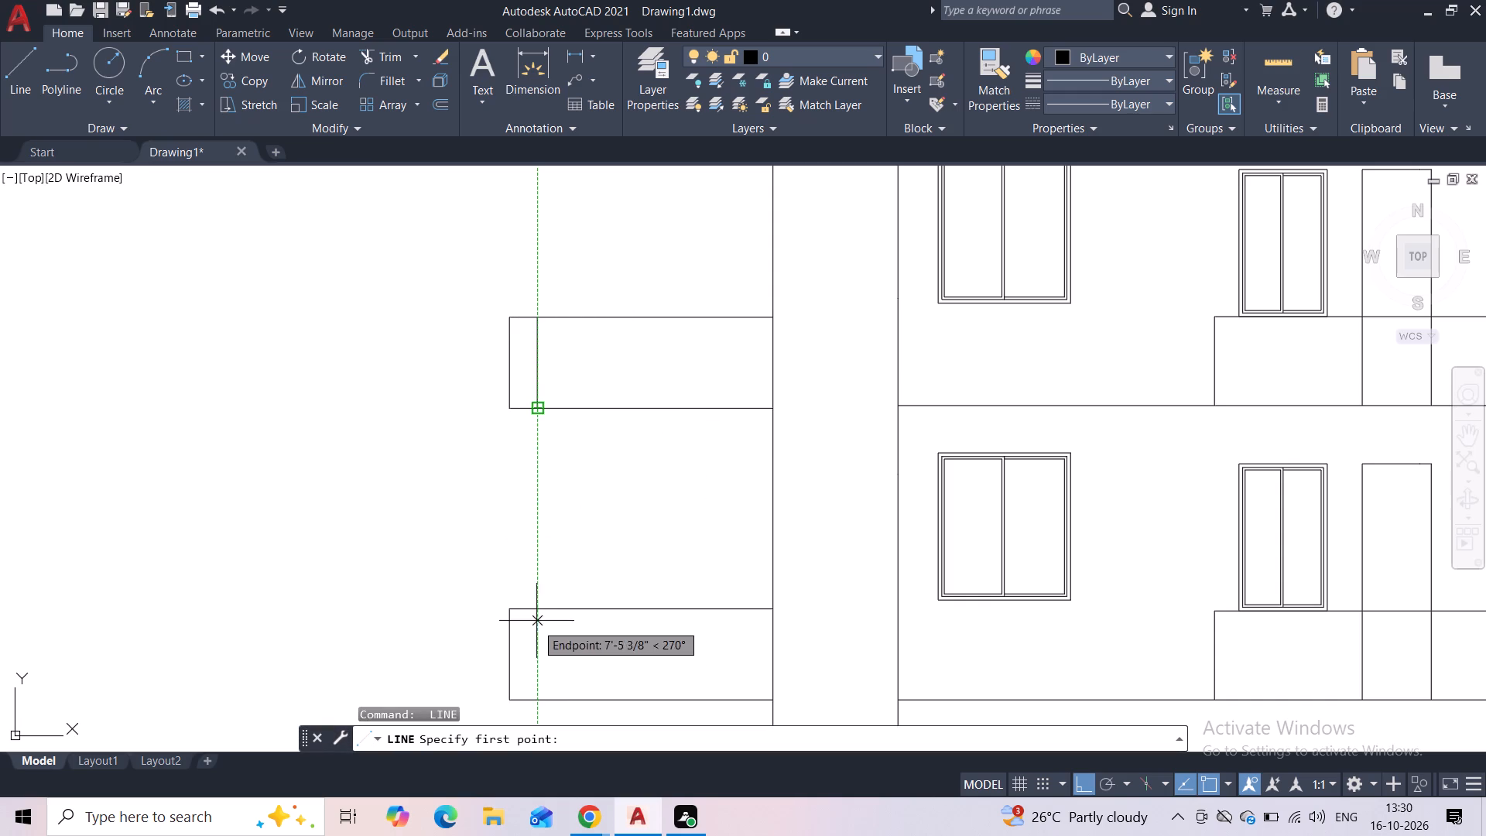
pyautogui.click(537, 612)
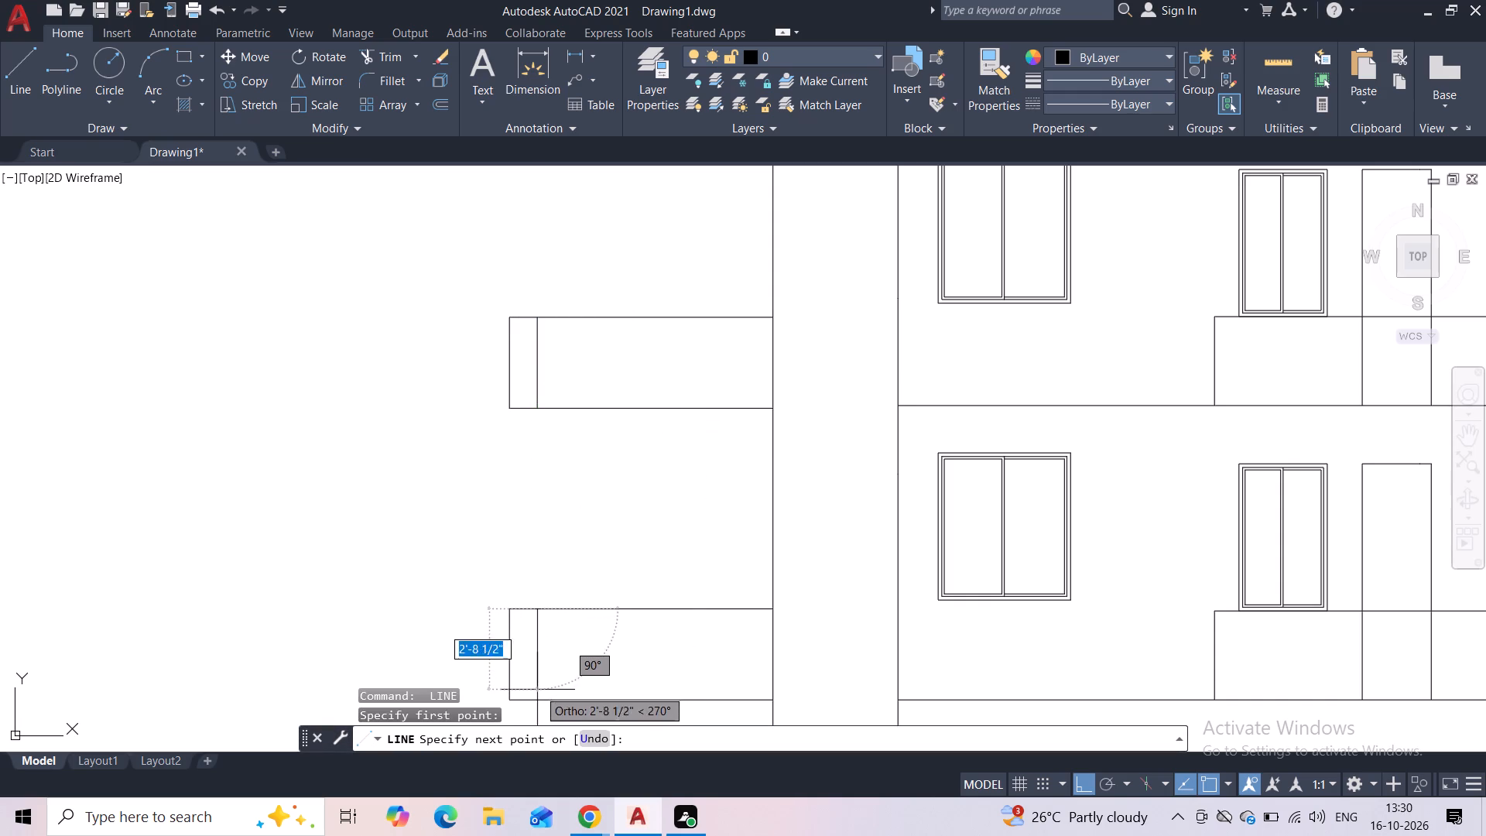
pyautogui.click(536, 694)
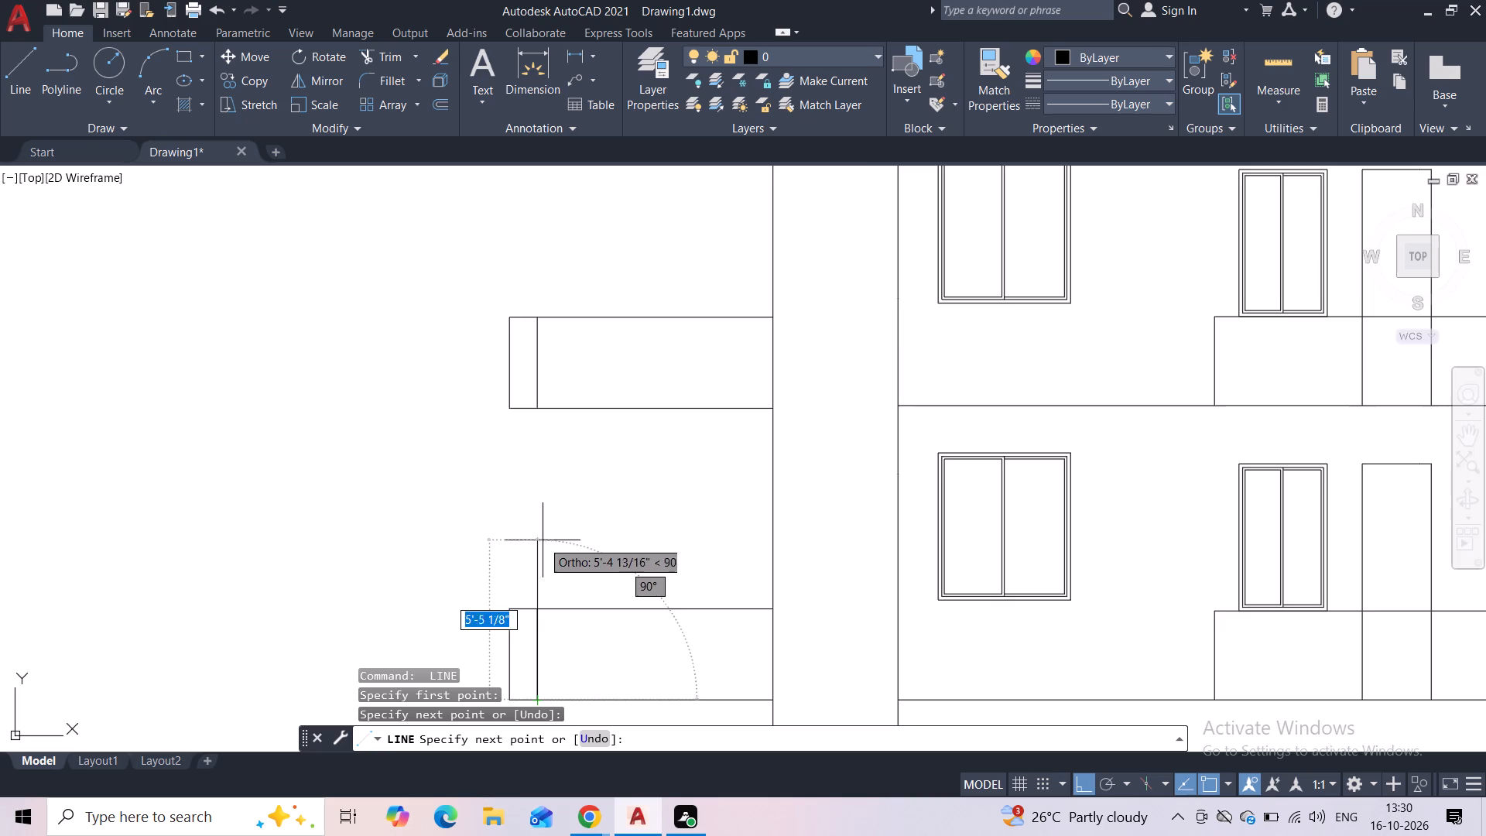
pyautogui.moveTo(544, 541); pyautogui.dragTo(519, 344, button='middle')
pyautogui.moveTo(530, 546); pyautogui.dragTo(528, 397, button='middle')
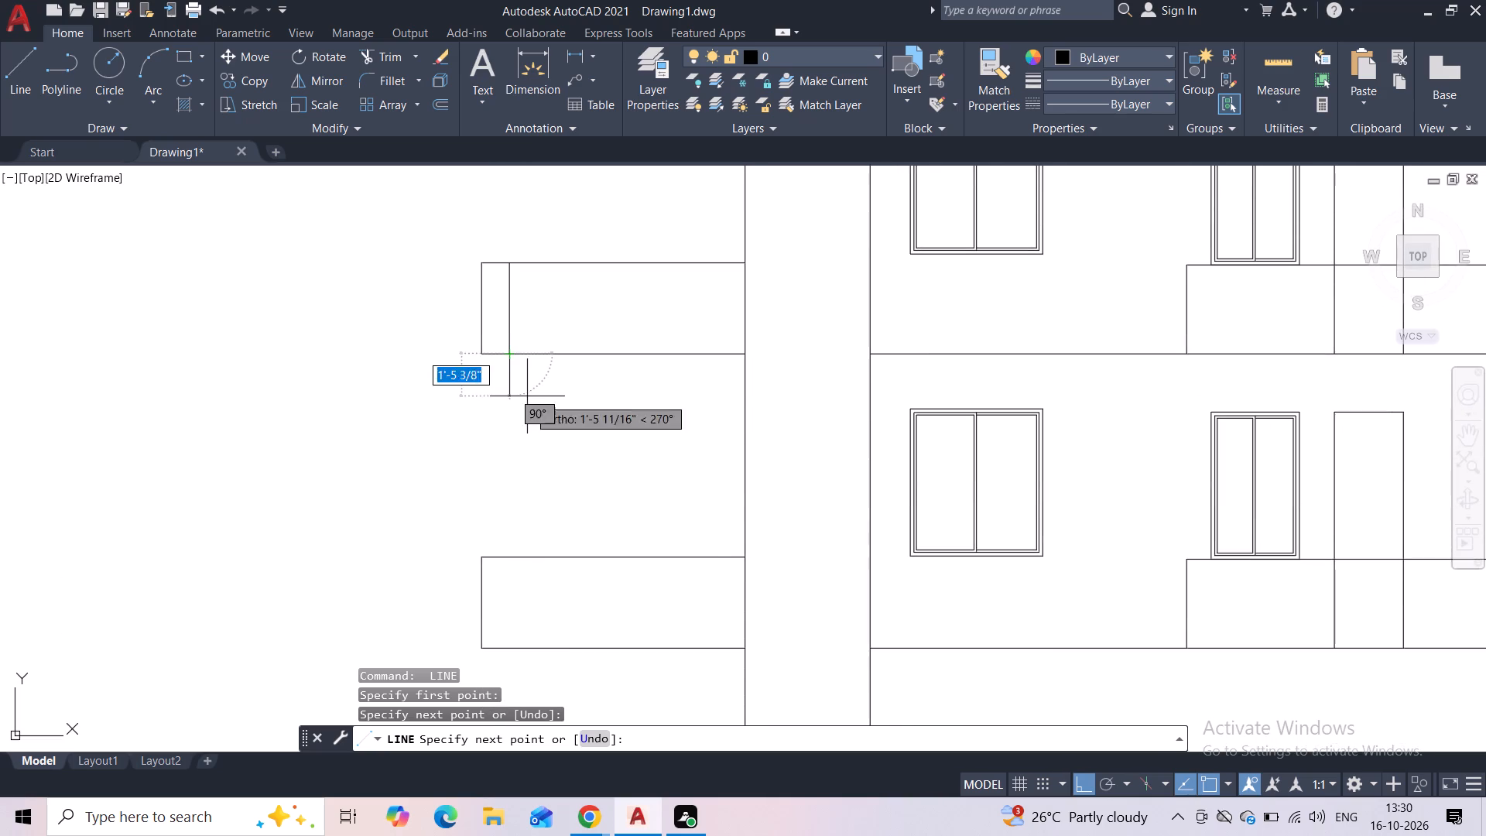
pyautogui.press('Escape')
pyautogui.press('space')
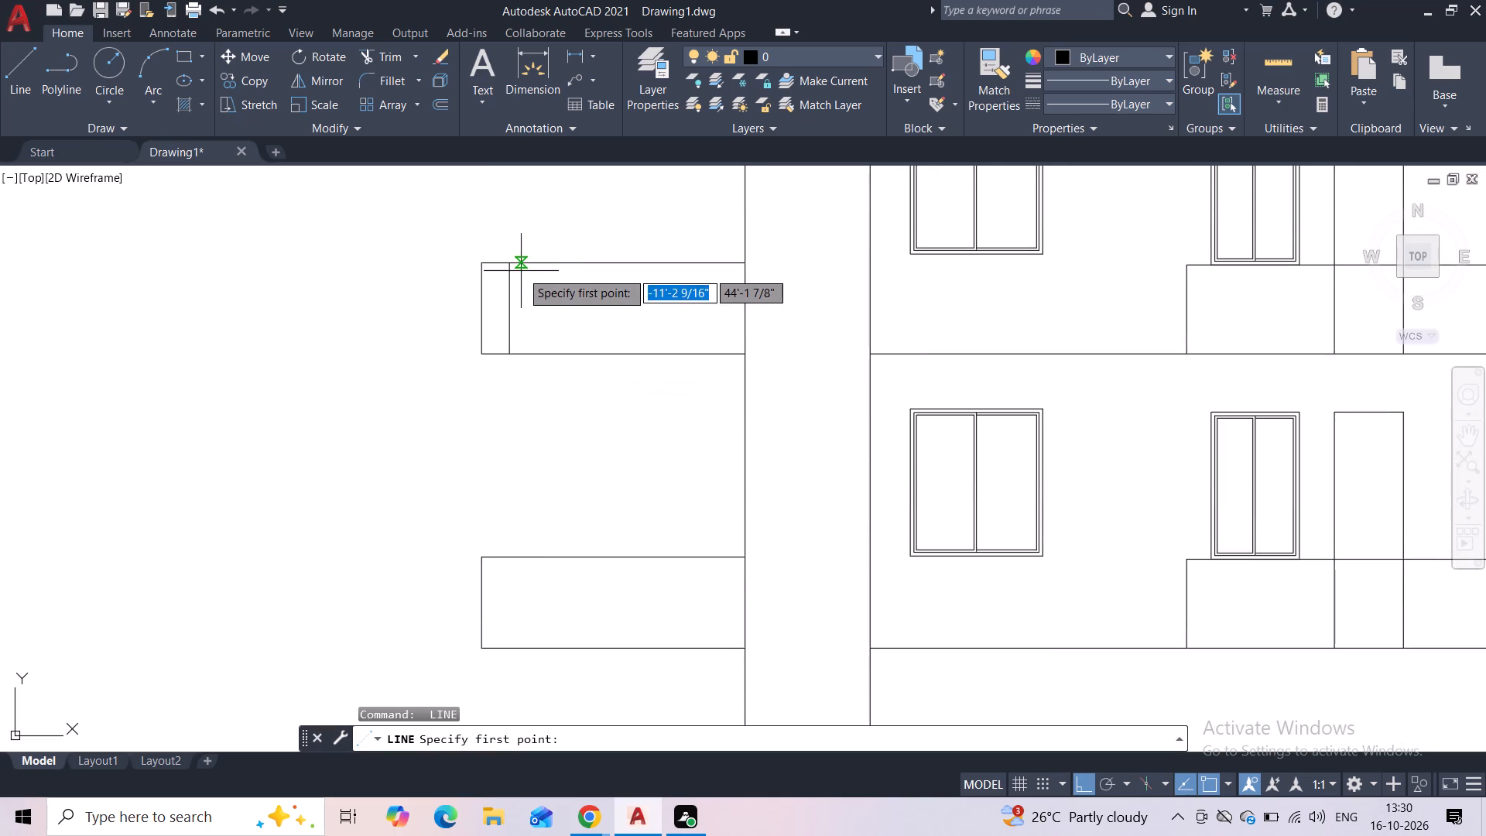
pyautogui.press('Escape')
pyautogui.press('space')
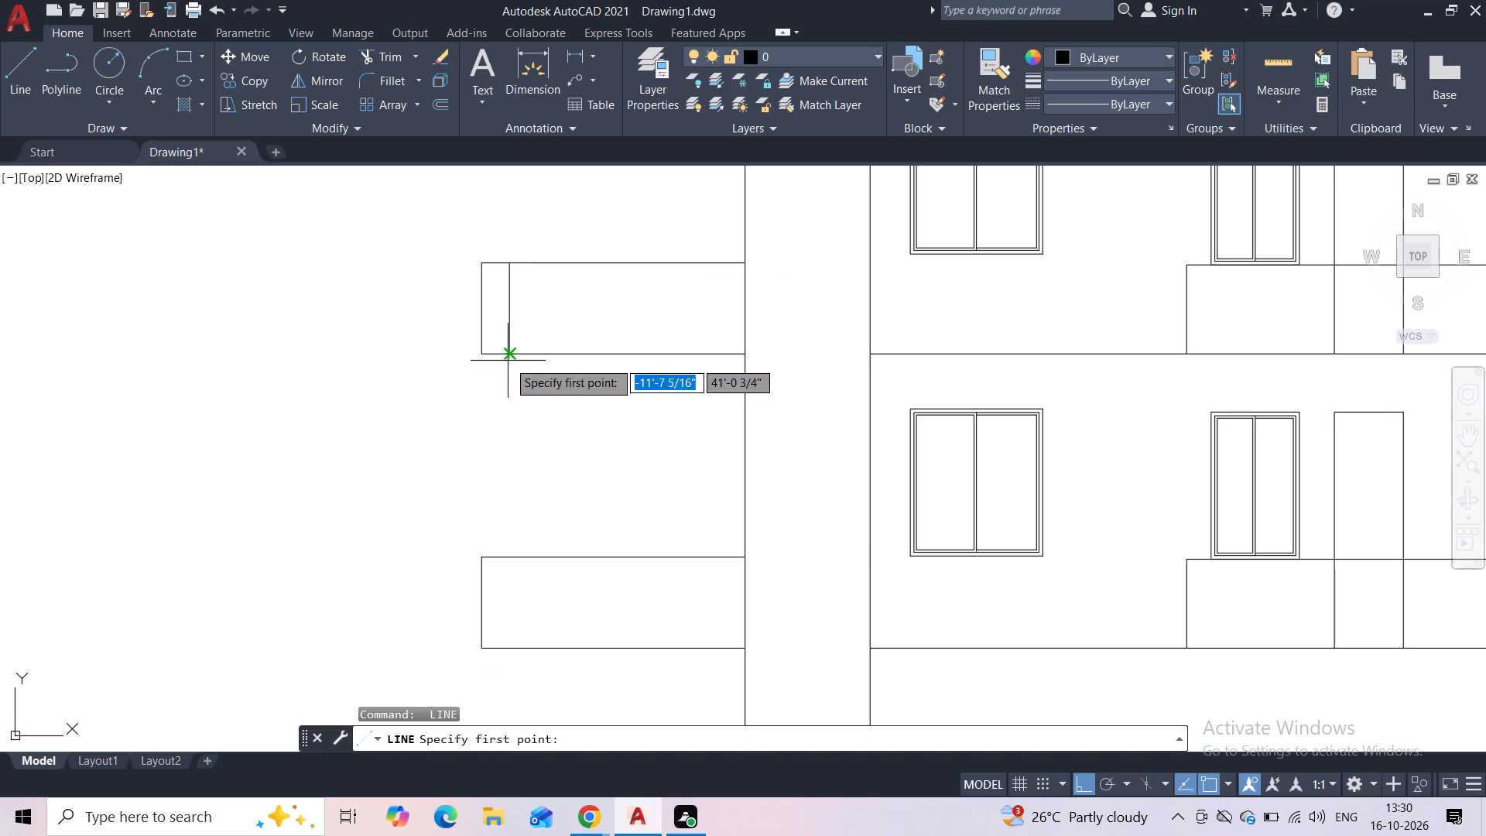
pyautogui.click(512, 560)
pyautogui.click(508, 644)
pyautogui.press('Escape')
# Trim off the narrow end strips beyond the new vertical lines to shorten all three side projections.
pyautogui.moveTo(512, 488); pyautogui.dragTo(484, 294, button='middle')
pyautogui.scroll(-3, 484, 341)
pyautogui.scroll(1, 502, 399)
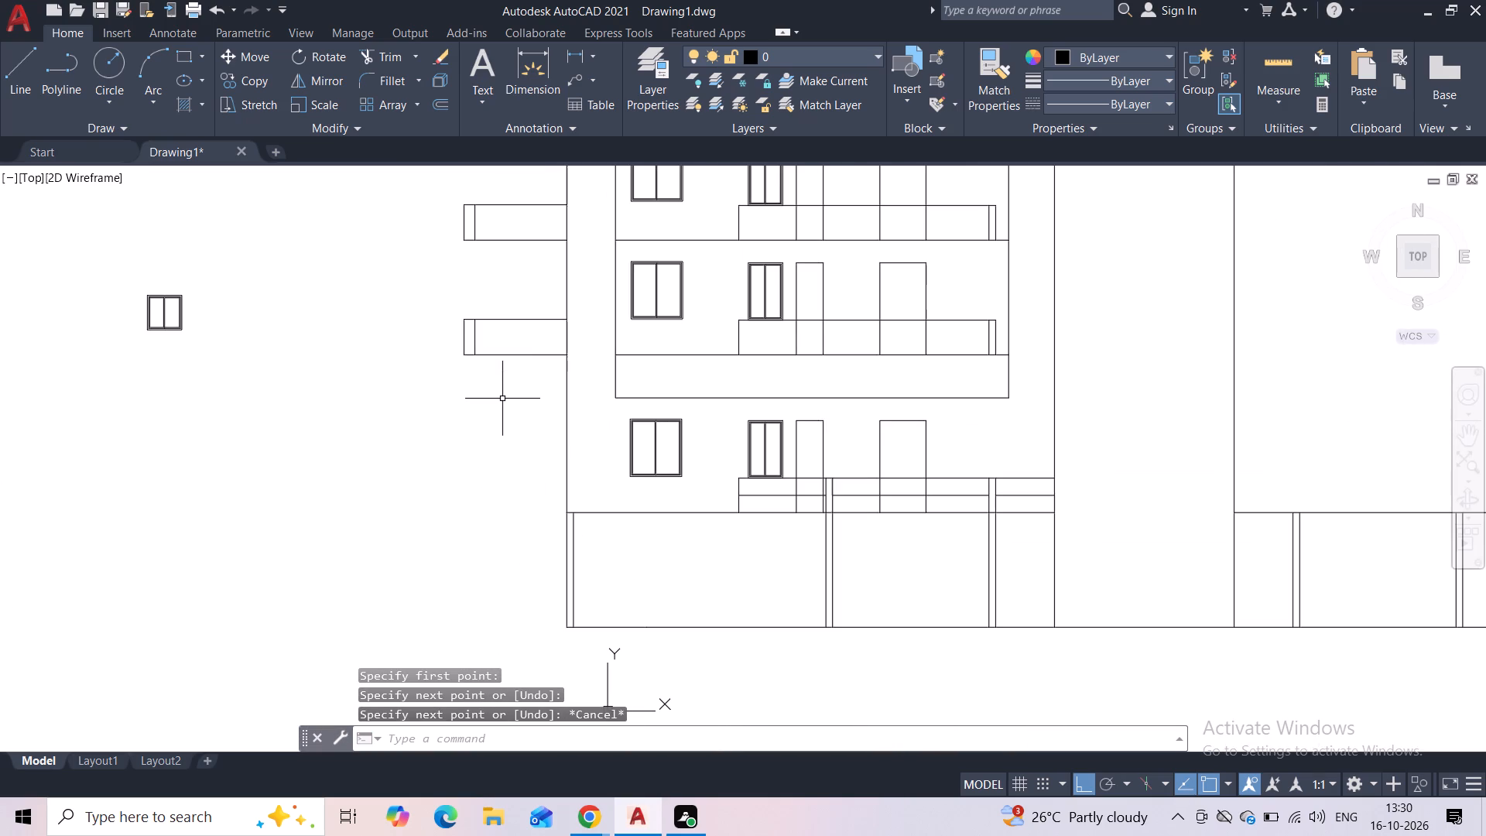
pyautogui.scroll(1, 423, 231)
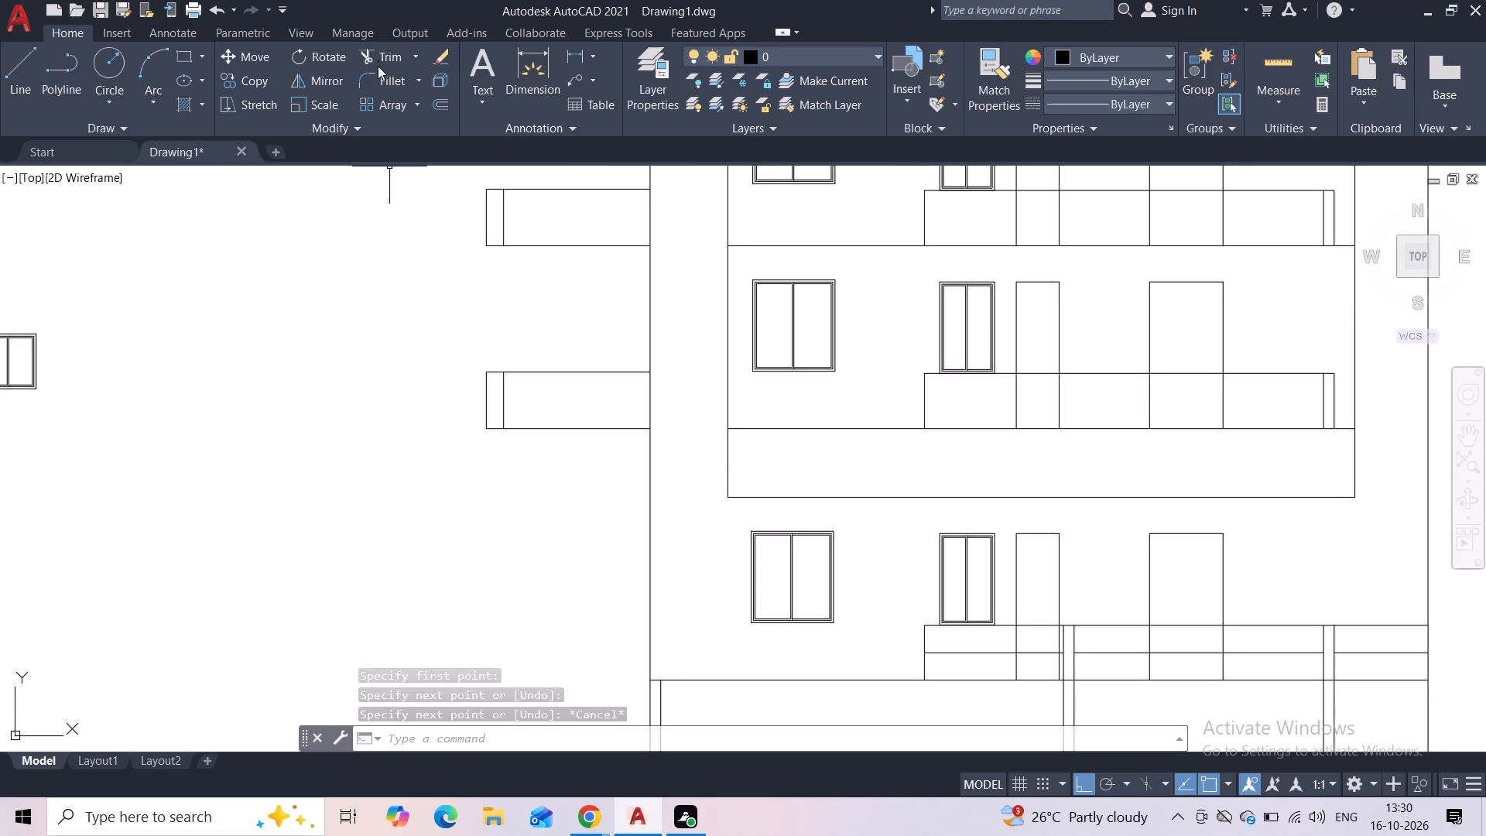
pyautogui.click(379, 54)
pyautogui.moveTo(497, 176); pyautogui.dragTo(491, 231)
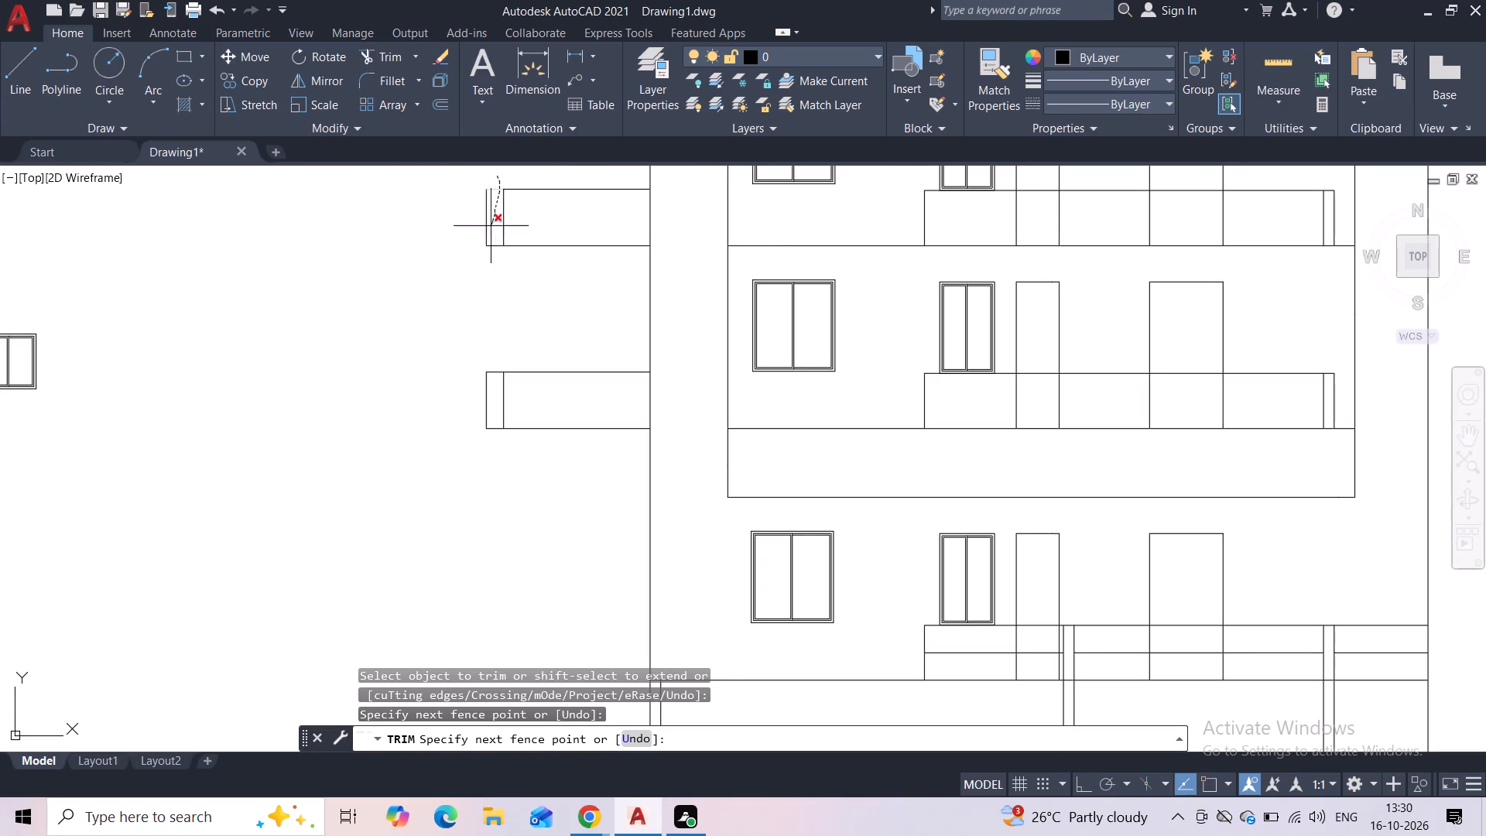
pyautogui.moveTo(491, 231); pyautogui.dragTo(493, 223)
pyautogui.moveTo(503, 351); pyautogui.dragTo(488, 382)
pyautogui.moveTo(488, 382); pyautogui.dragTo(495, 440)
pyautogui.moveTo(479, 354); pyautogui.dragTo(479, 366, button='middle')
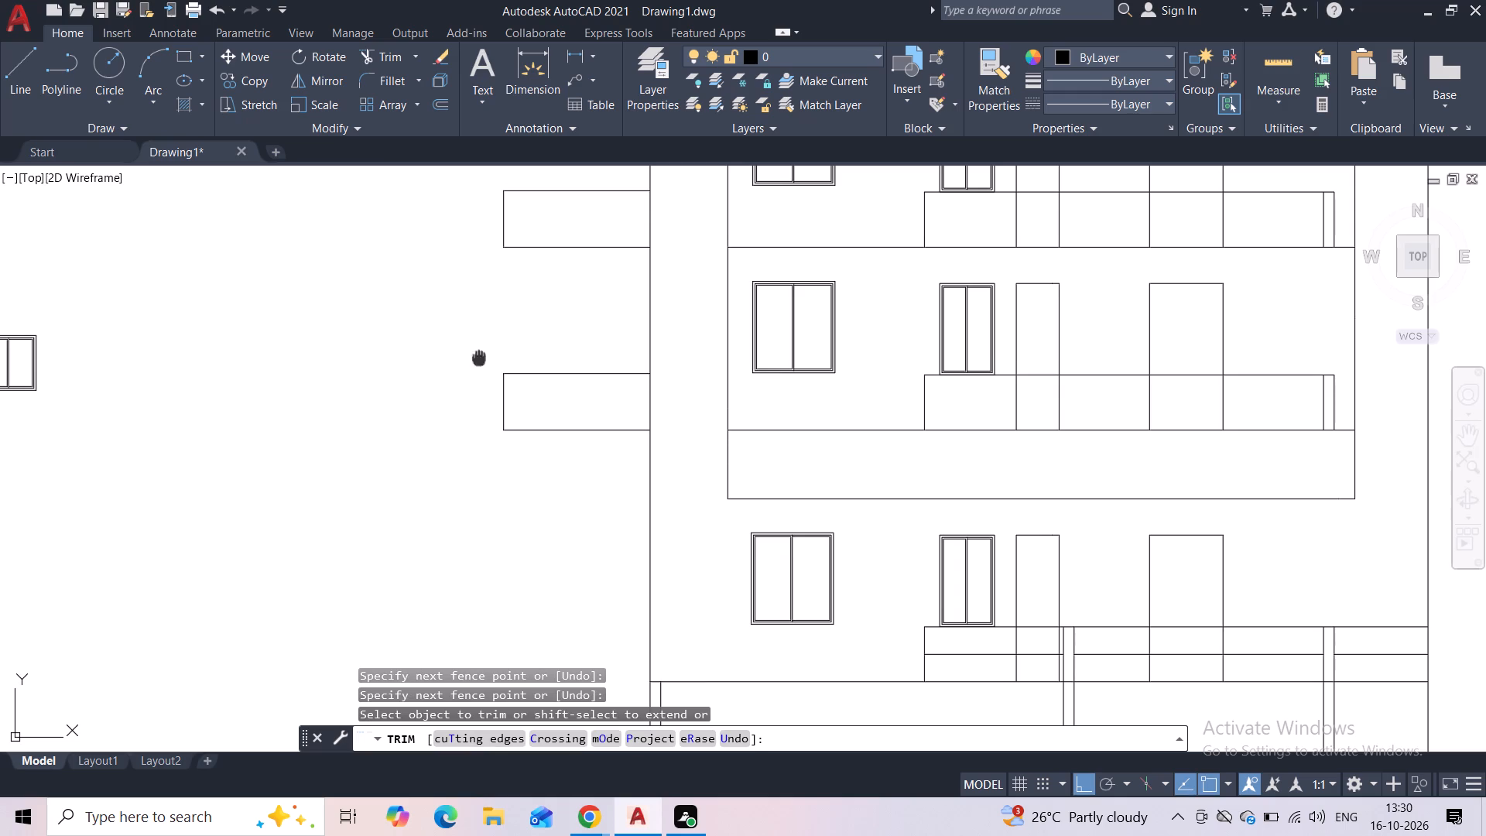
pyautogui.moveTo(479, 366); pyautogui.dragTo(415, 624, button='middle')
pyautogui.scroll(3, 423, 302)
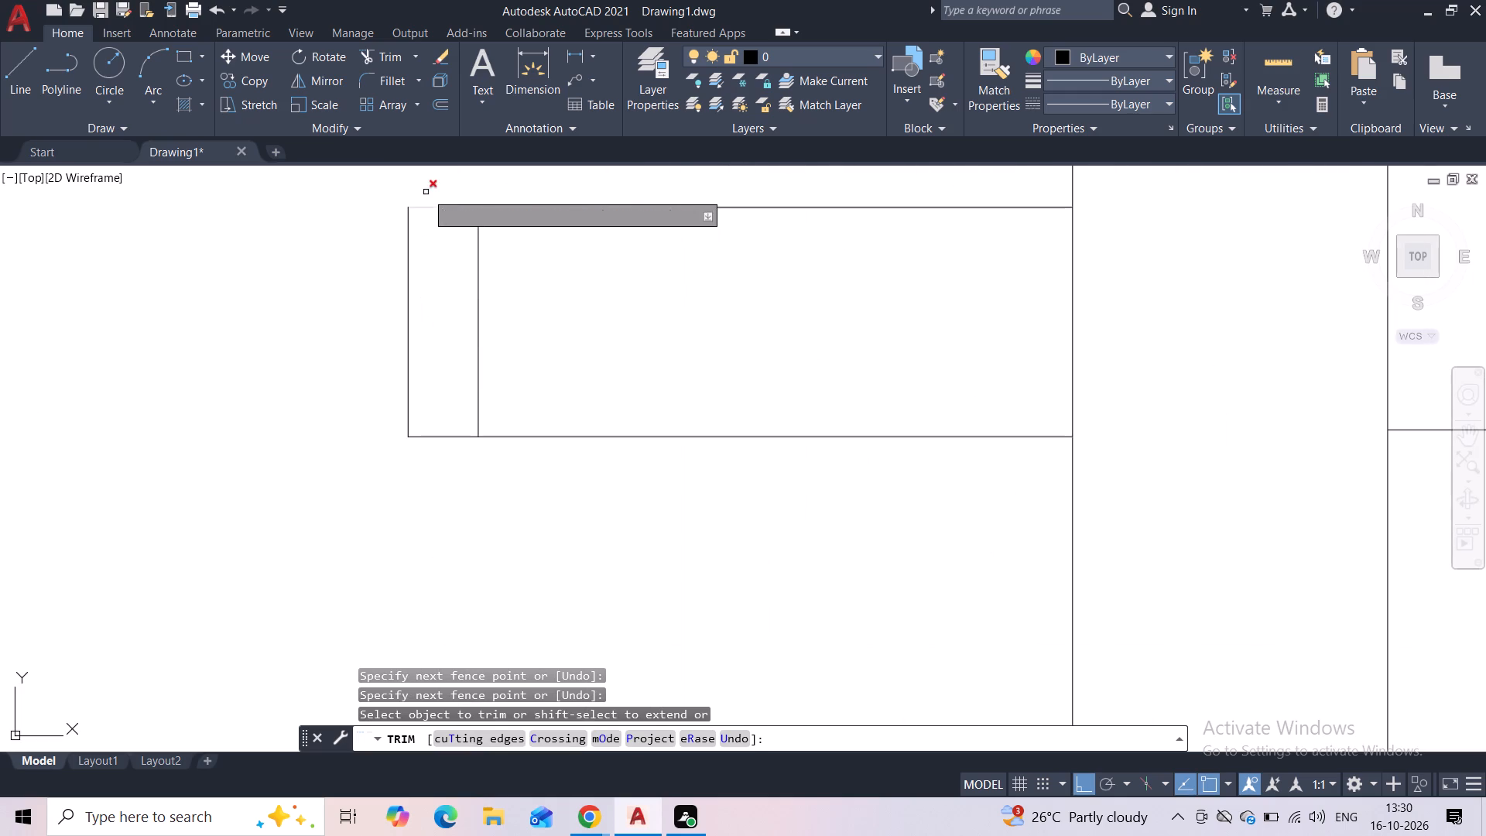
pyautogui.moveTo(426, 192); pyautogui.dragTo(447, 486)
pyautogui.scroll(-1, 434, 383)
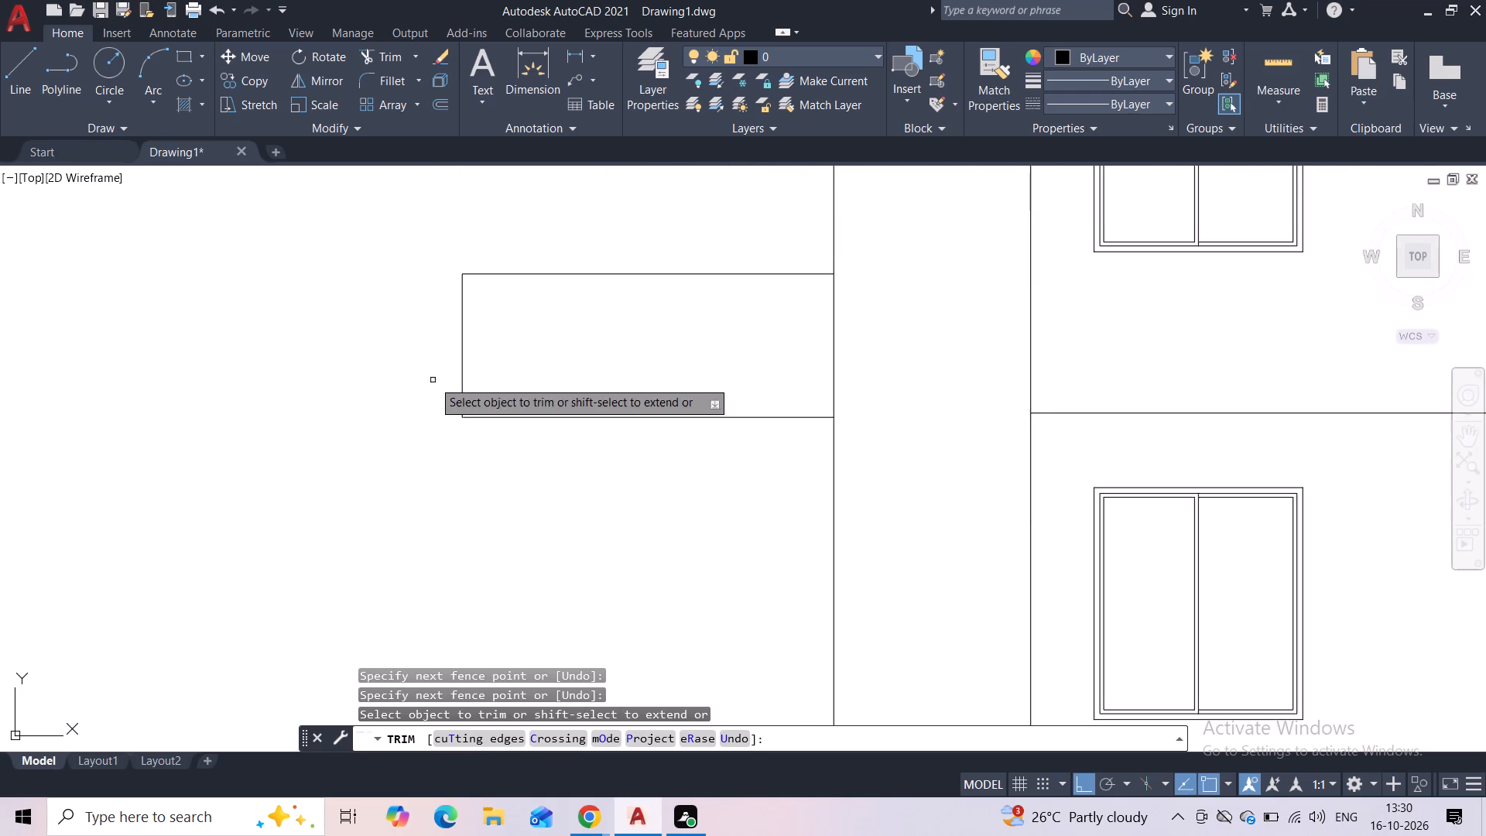
pyautogui.moveTo(431, 384); pyautogui.dragTo(418, 553, button='middle')
pyautogui.scroll(-3, 412, 387)
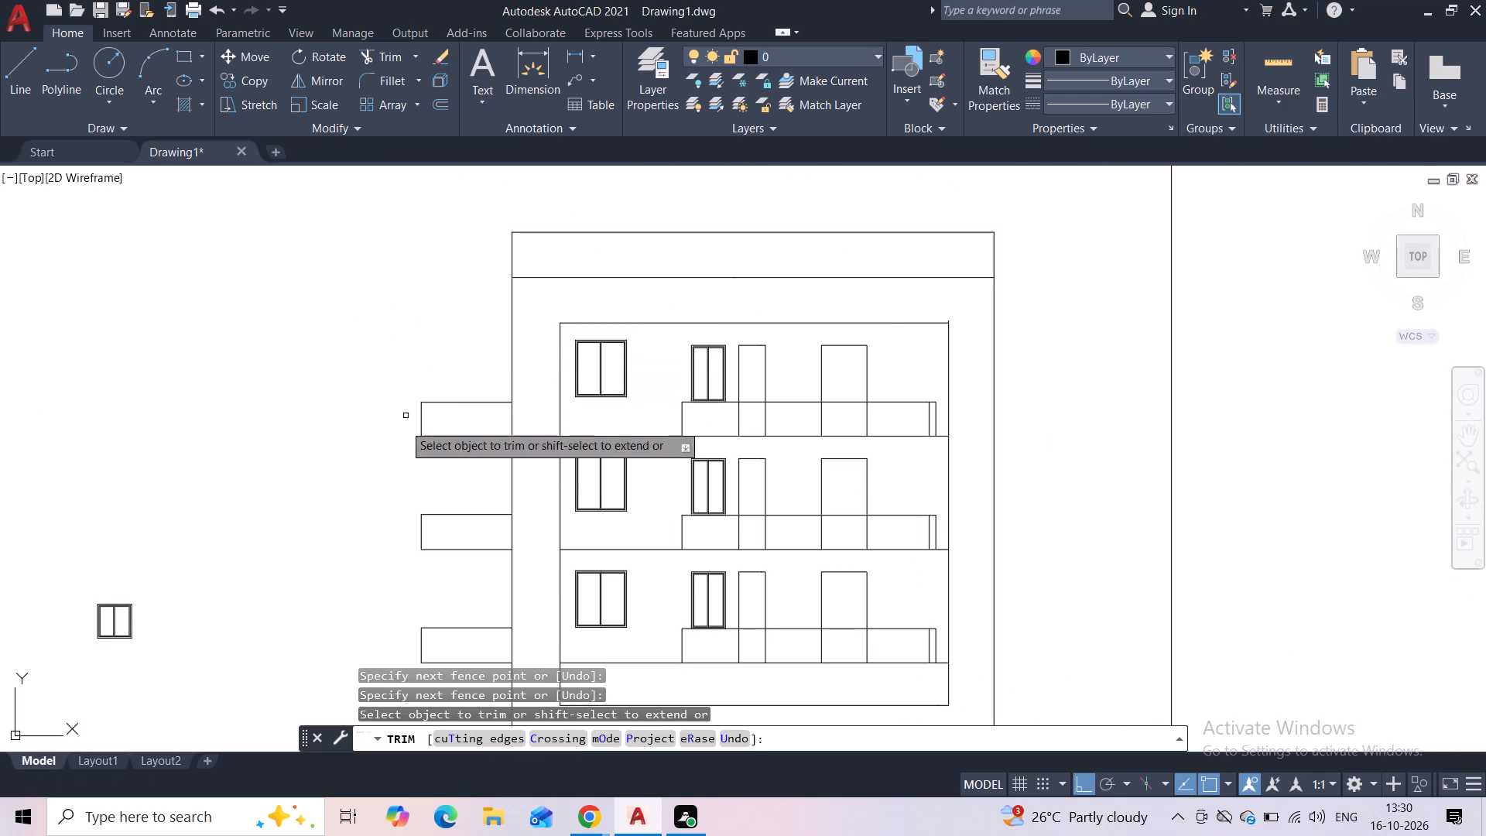
pyautogui.moveTo(395, 441); pyautogui.dragTo(401, 245, button='middle')
pyautogui.press('Escape')
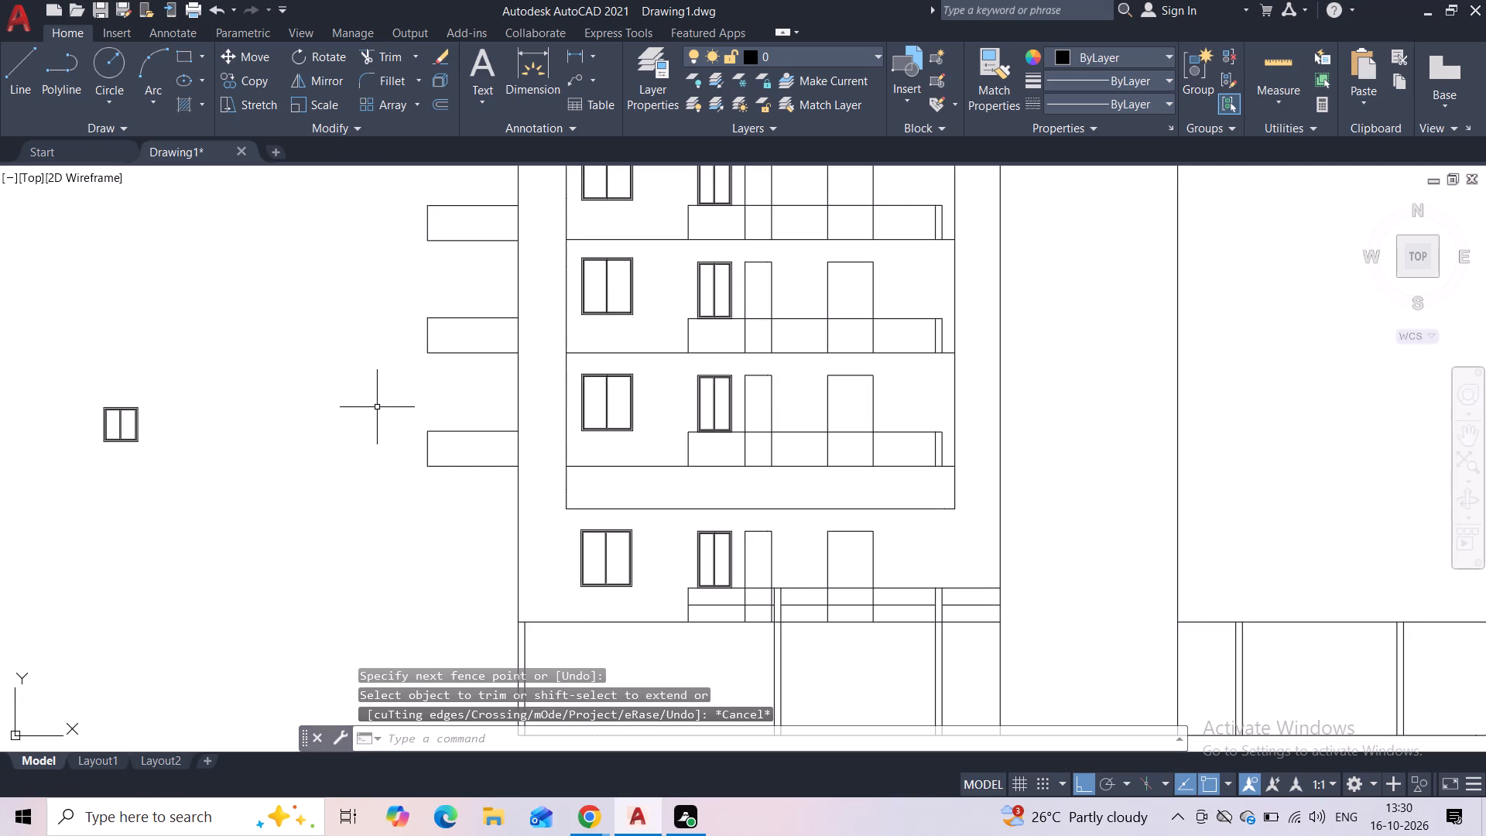
# Copy the lowest side projection straight down the building's edge, seating its bottom on the floor line above the ground storey.
pyautogui.scroll(1, 432, 546)
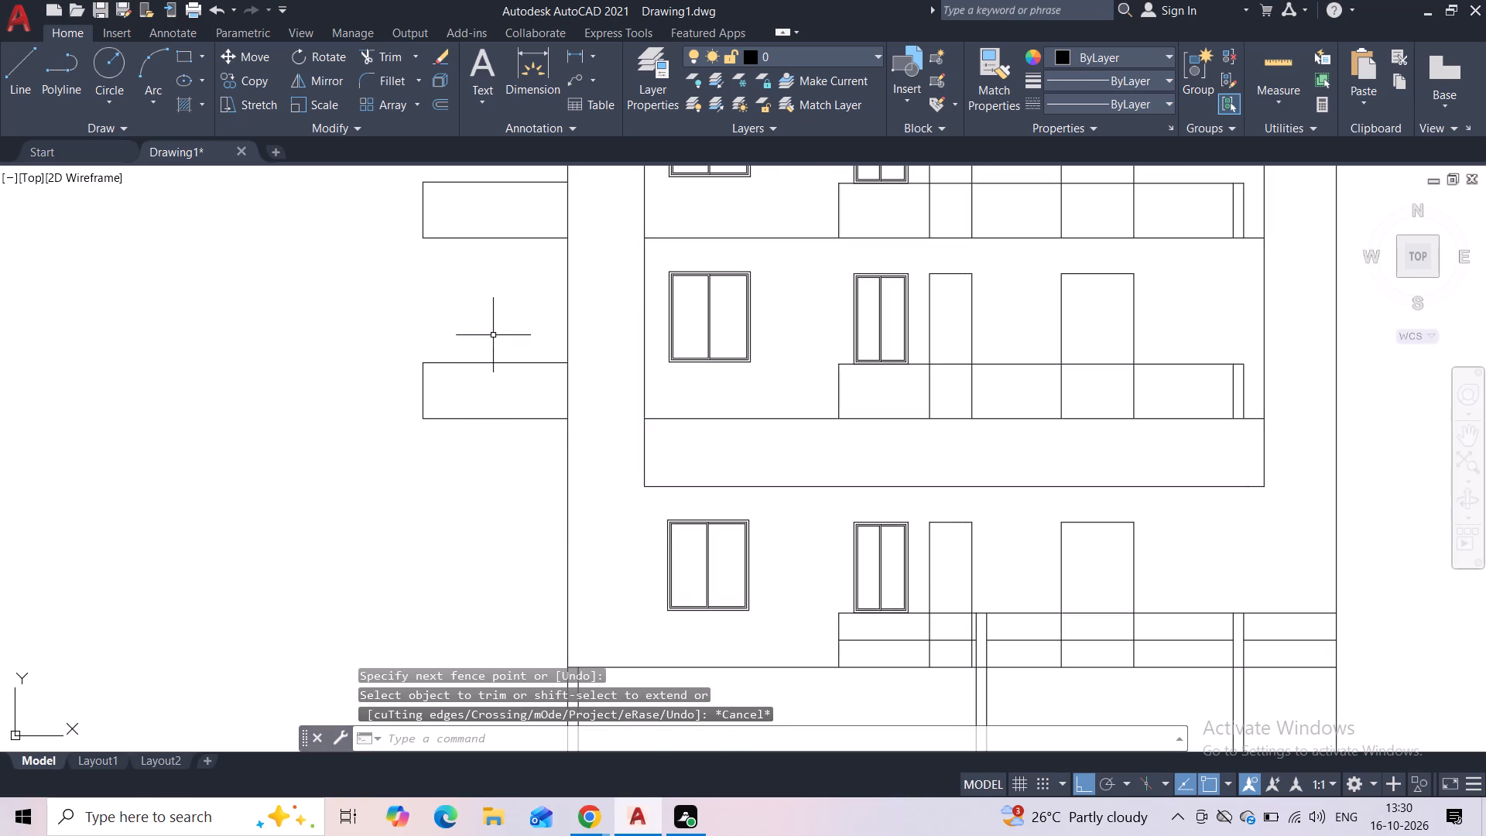
pyautogui.click(493, 335)
pyautogui.click(389, 497)
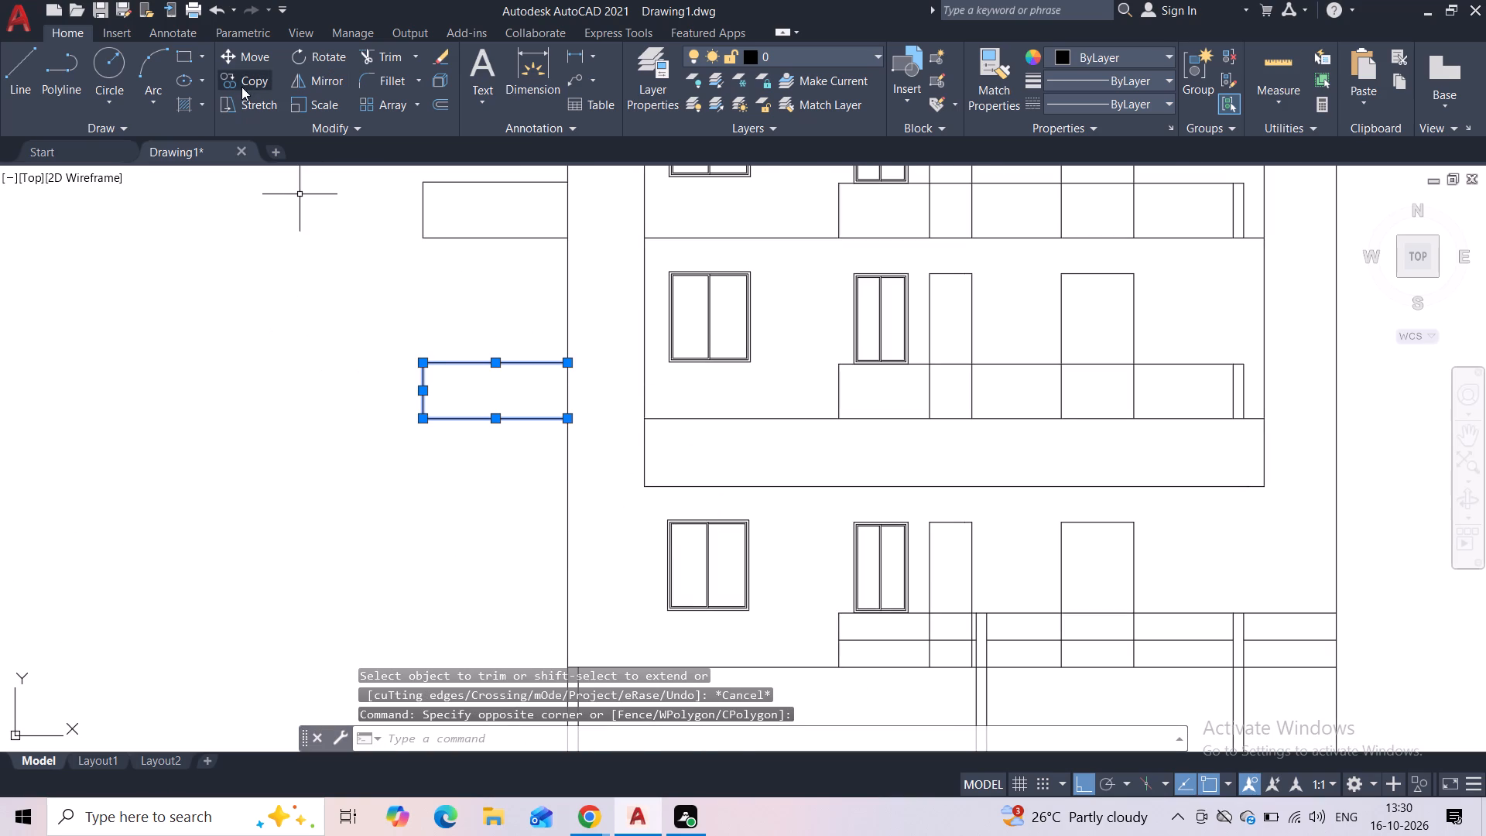
pyautogui.click(241, 87)
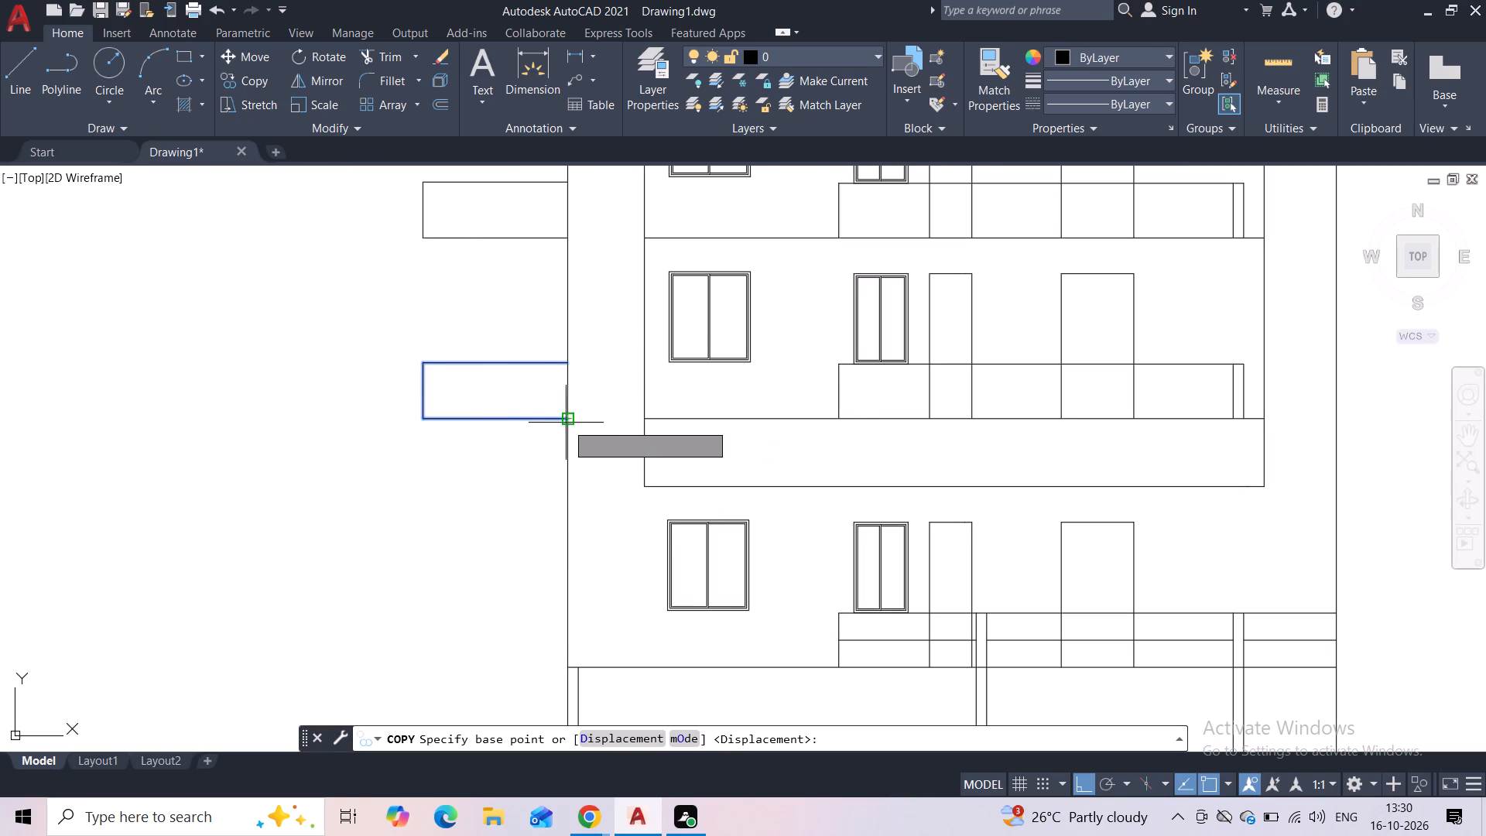
pyautogui.click(566, 423)
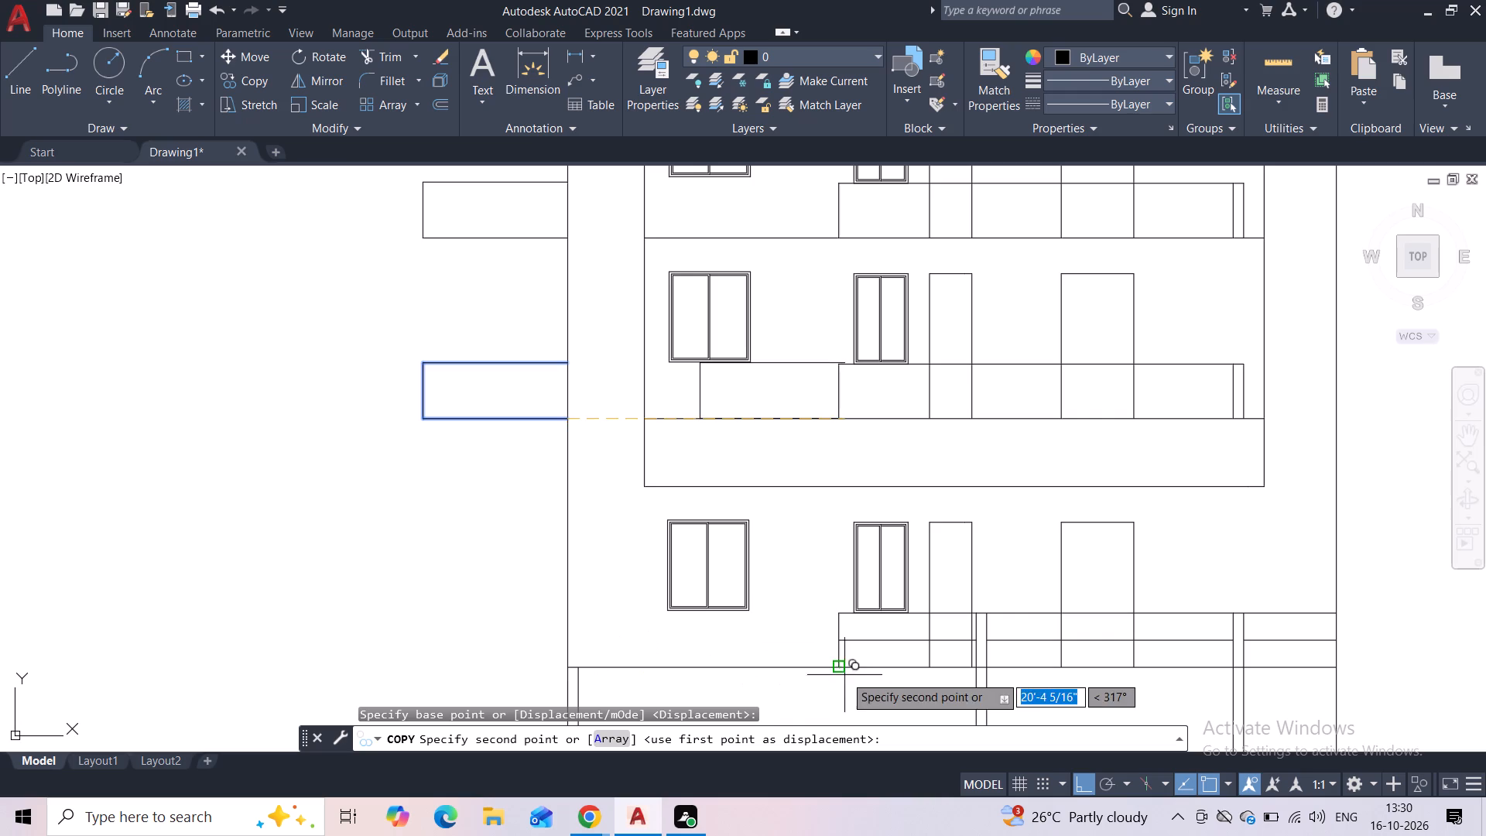
pyautogui.click(565, 666)
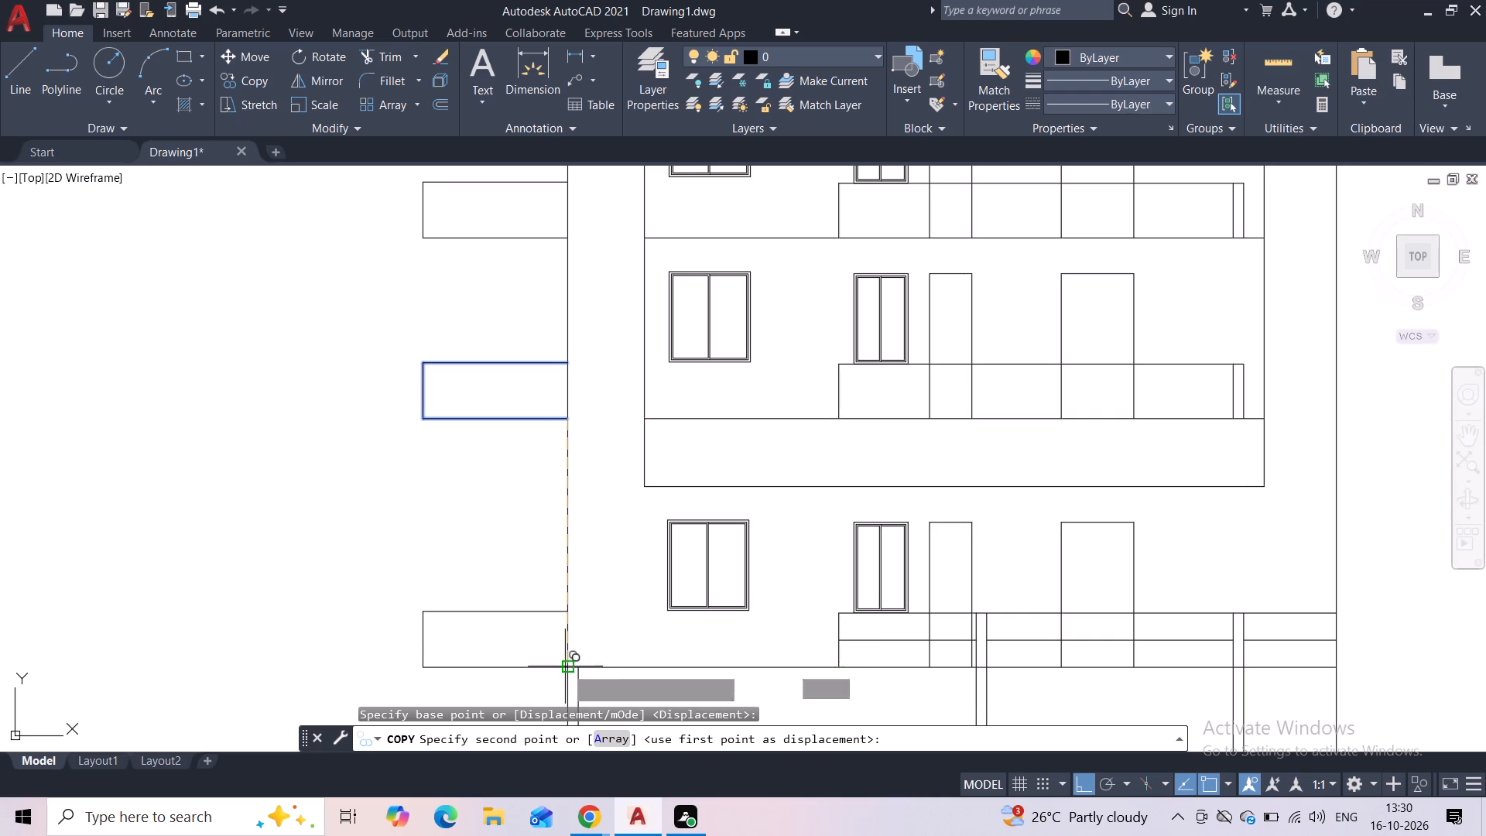
pyautogui.press('Escape')
# Delete the spare window standing alone outside the building.
pyautogui.moveTo(534, 560); pyautogui.dragTo(507, 434, button='middle')
pyautogui.scroll(-2, 507, 434)
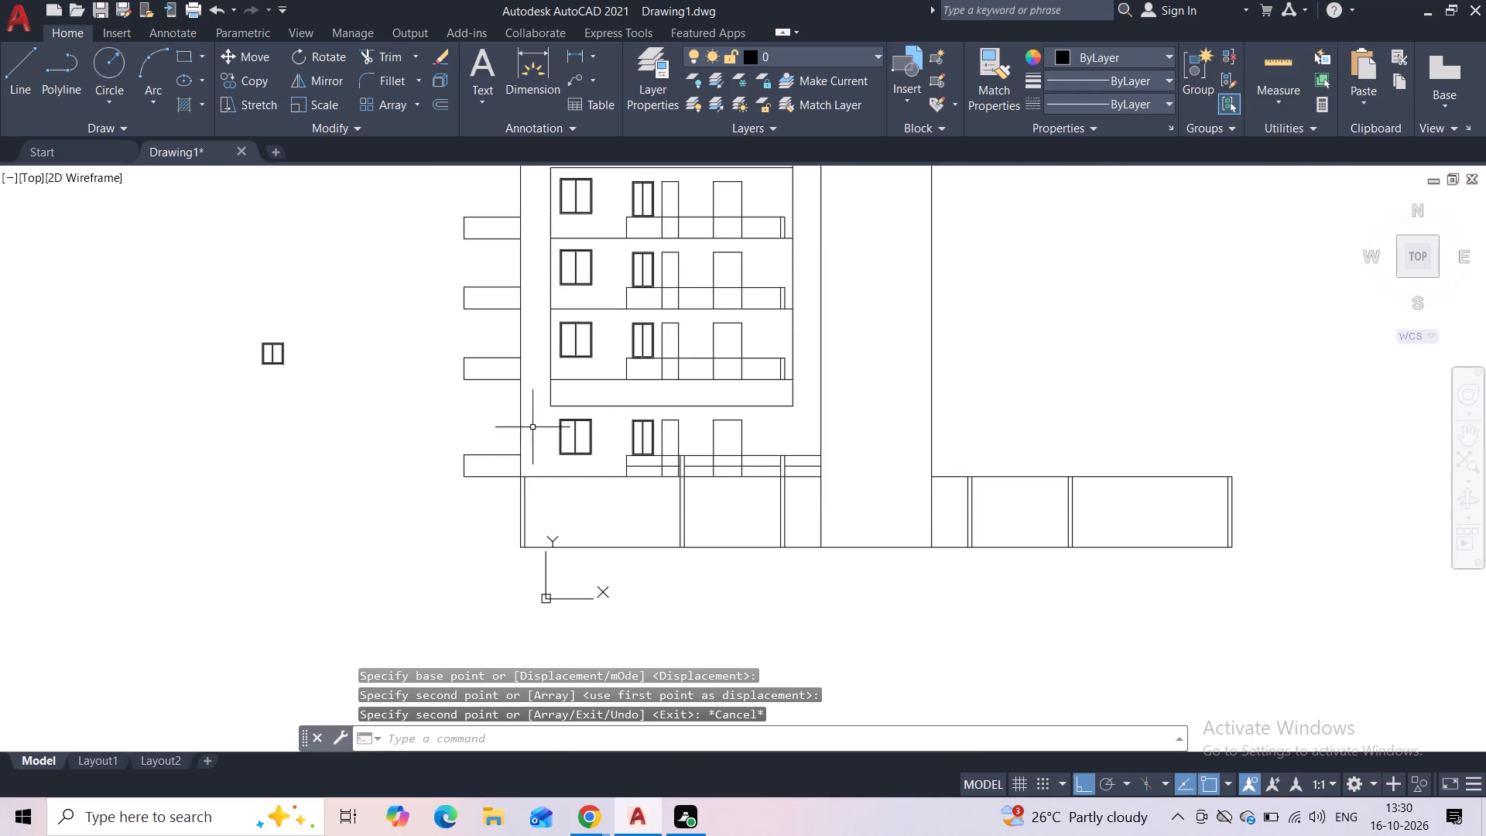
pyautogui.moveTo(330, 317); pyautogui.dragTo(314, 331)
pyautogui.click(39, 451)
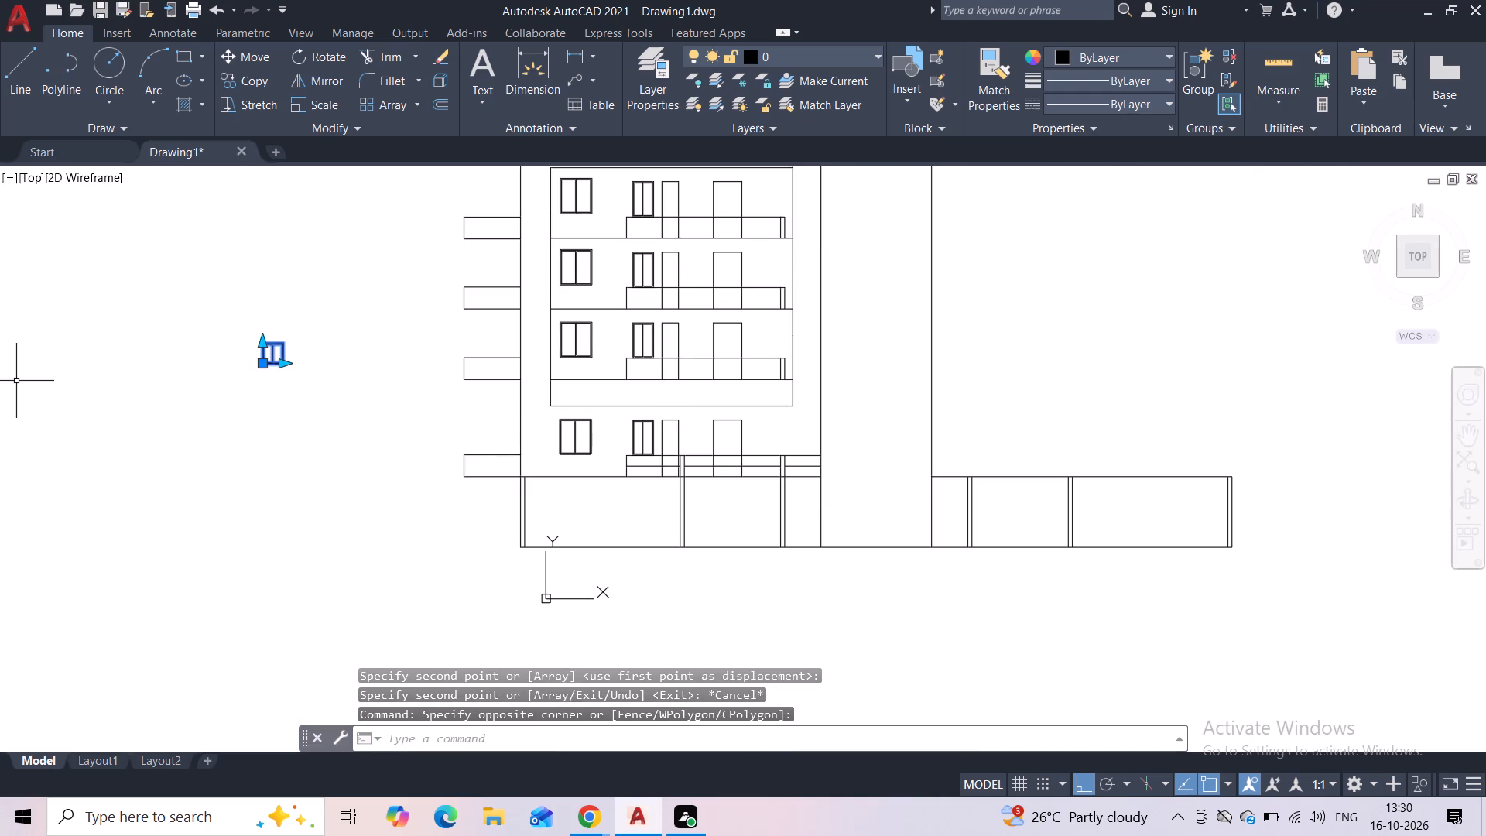
pyautogui.press('Delete')
# Draw a line about 14' up from the wing's top inner corner and across to the tall vertical line, outlining the central tower.
pyautogui.scroll(-1, 349, 330)
pyautogui.moveTo(356, 335); pyautogui.dragTo(352, 351, button='middle')
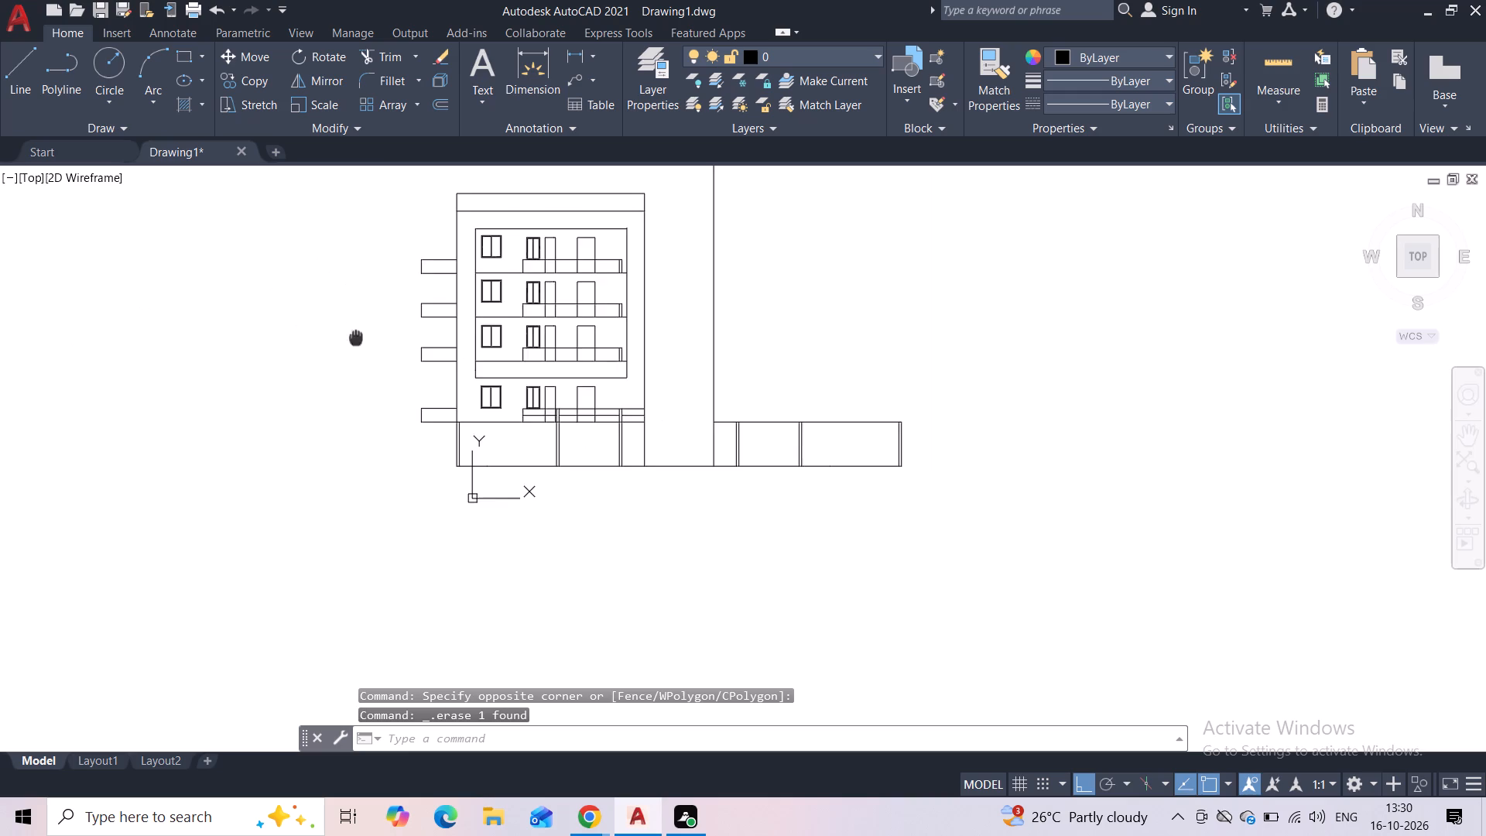
pyautogui.moveTo(352, 351); pyautogui.dragTo(283, 427, button='middle')
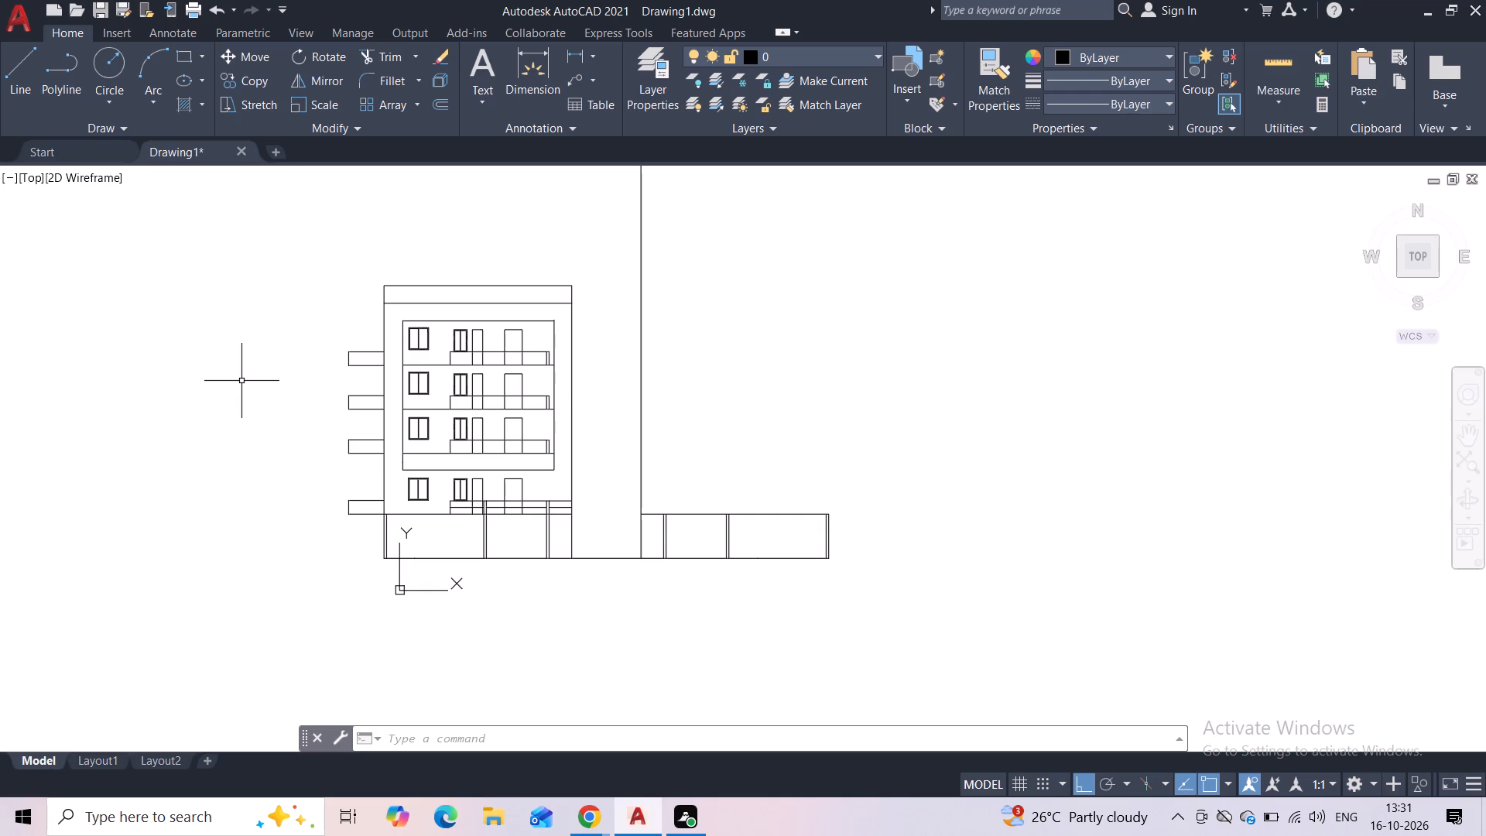
pyautogui.moveTo(627, 315); pyautogui.dragTo(574, 413, button='middle')
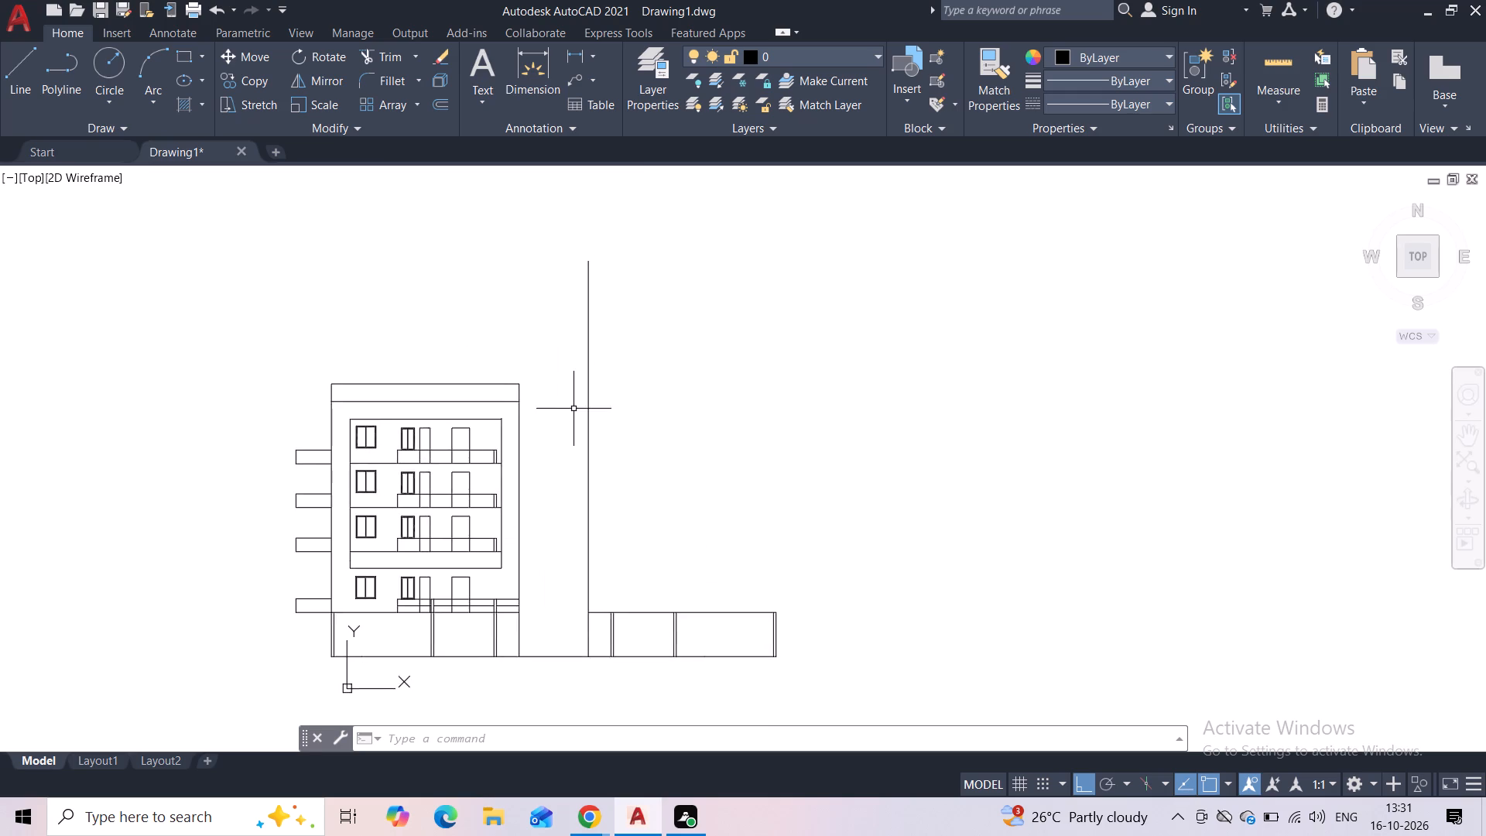
pyautogui.scroll(2, 569, 396)
pyautogui.click(12, 94)
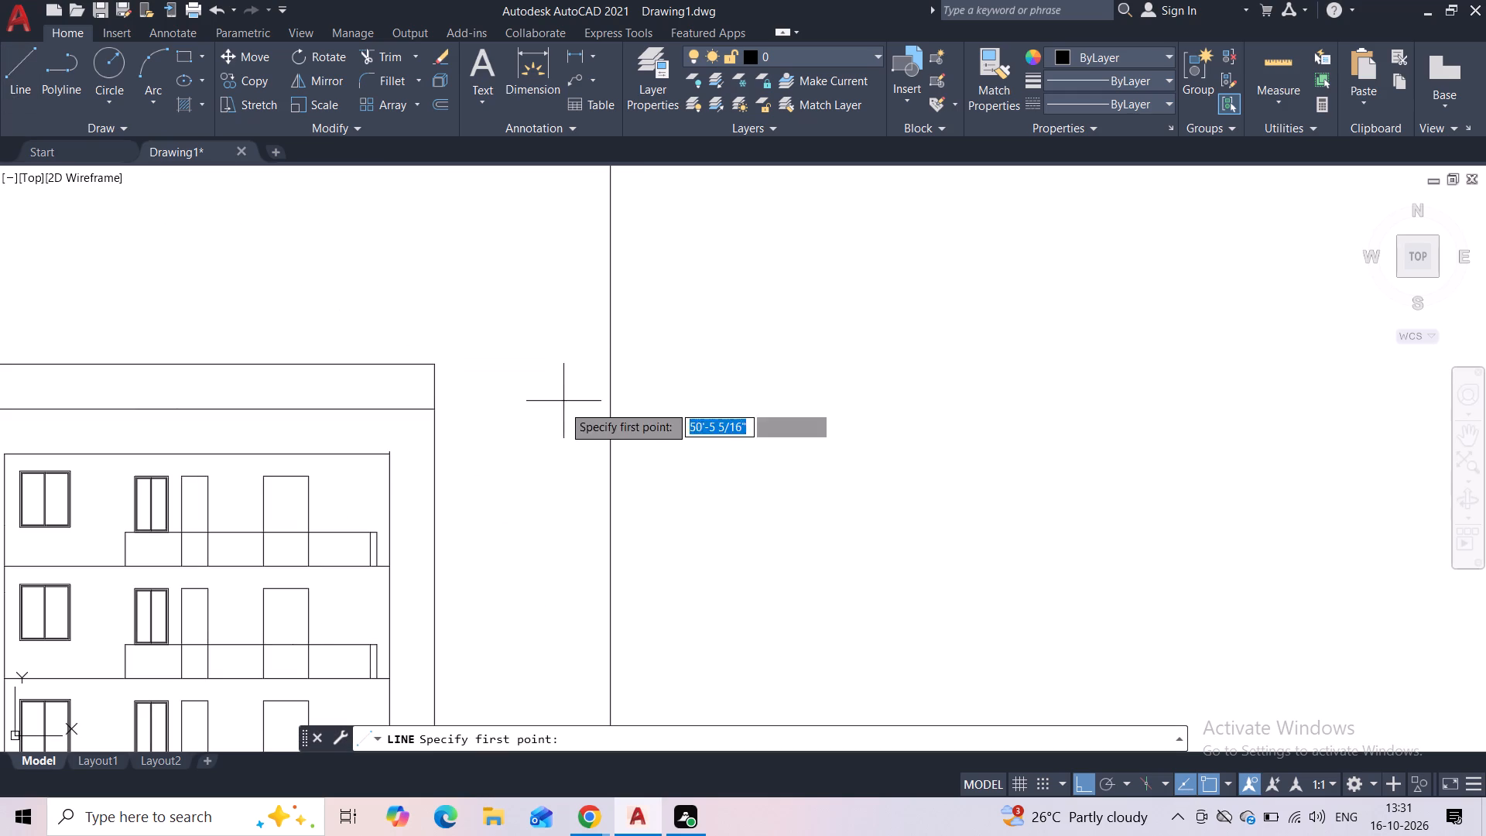
pyautogui.click(435, 368)
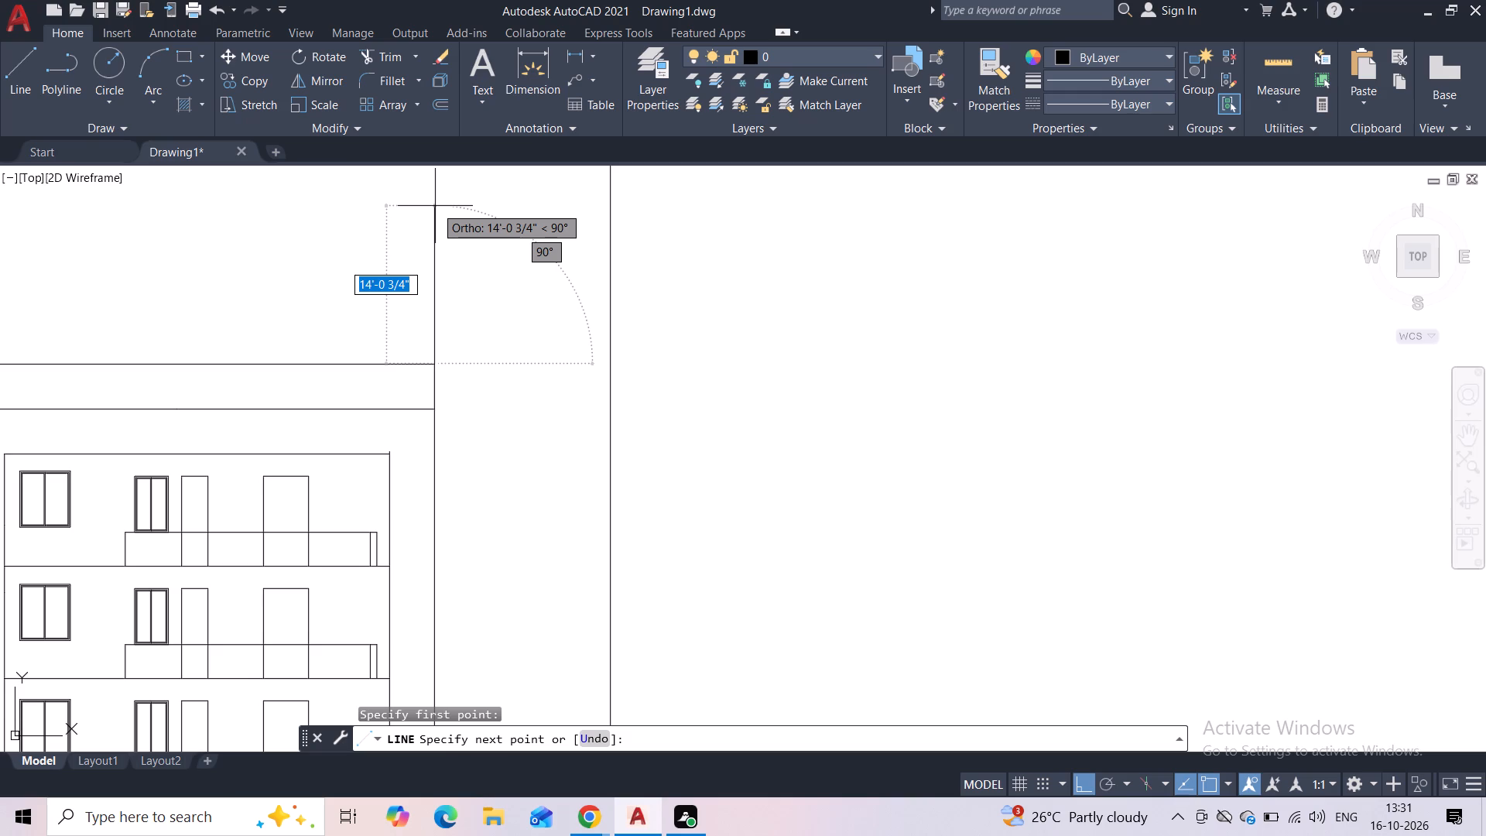
pyautogui.click(435, 206)
pyautogui.click(614, 211)
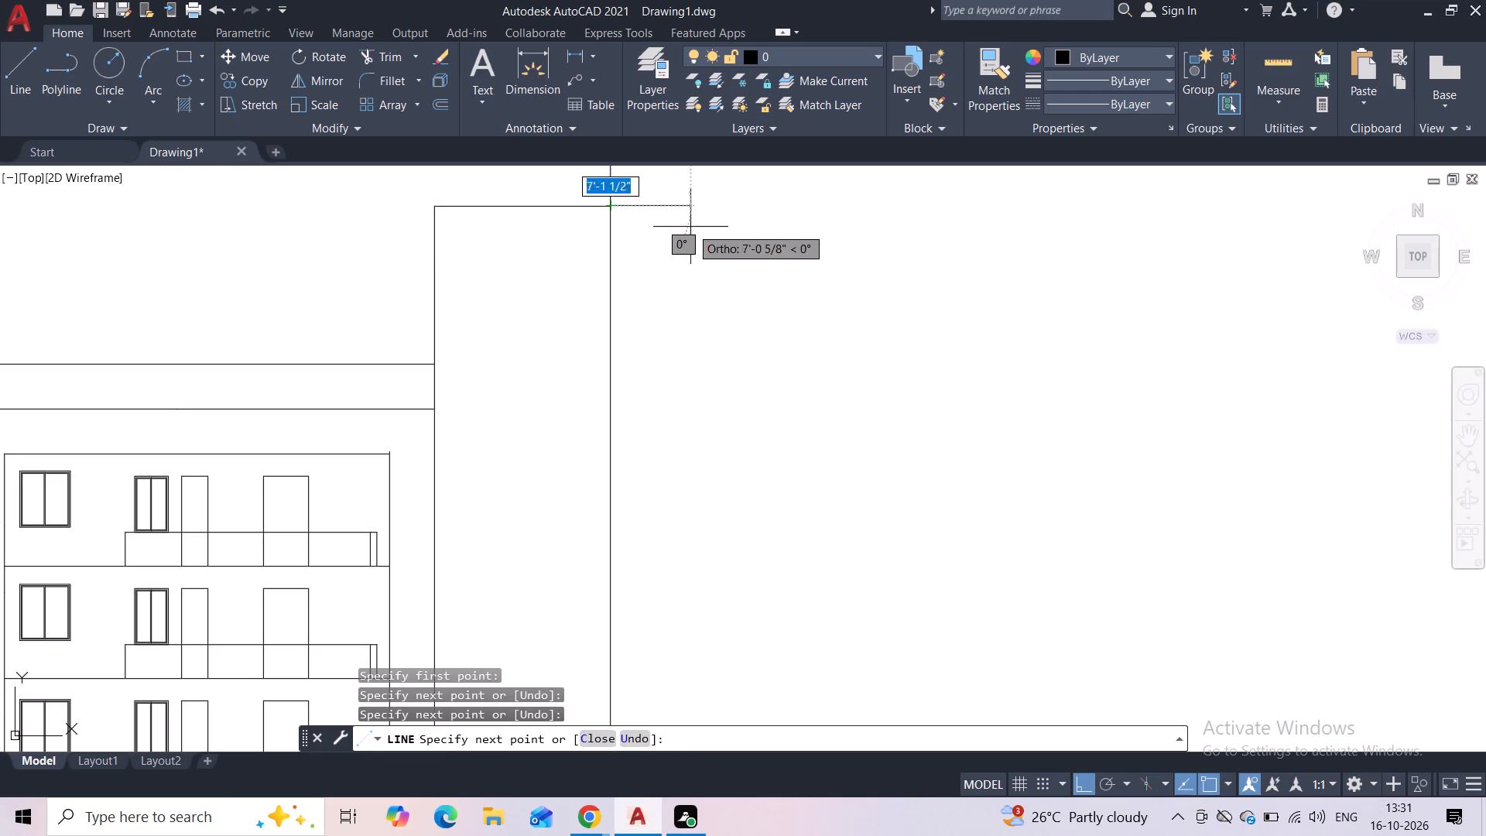
pyautogui.press('Escape')
# Trim the tall vertical line's excess above the central tower's new top edge.
pyautogui.moveTo(680, 252); pyautogui.dragTo(652, 437, button='middle')
pyautogui.click(389, 56)
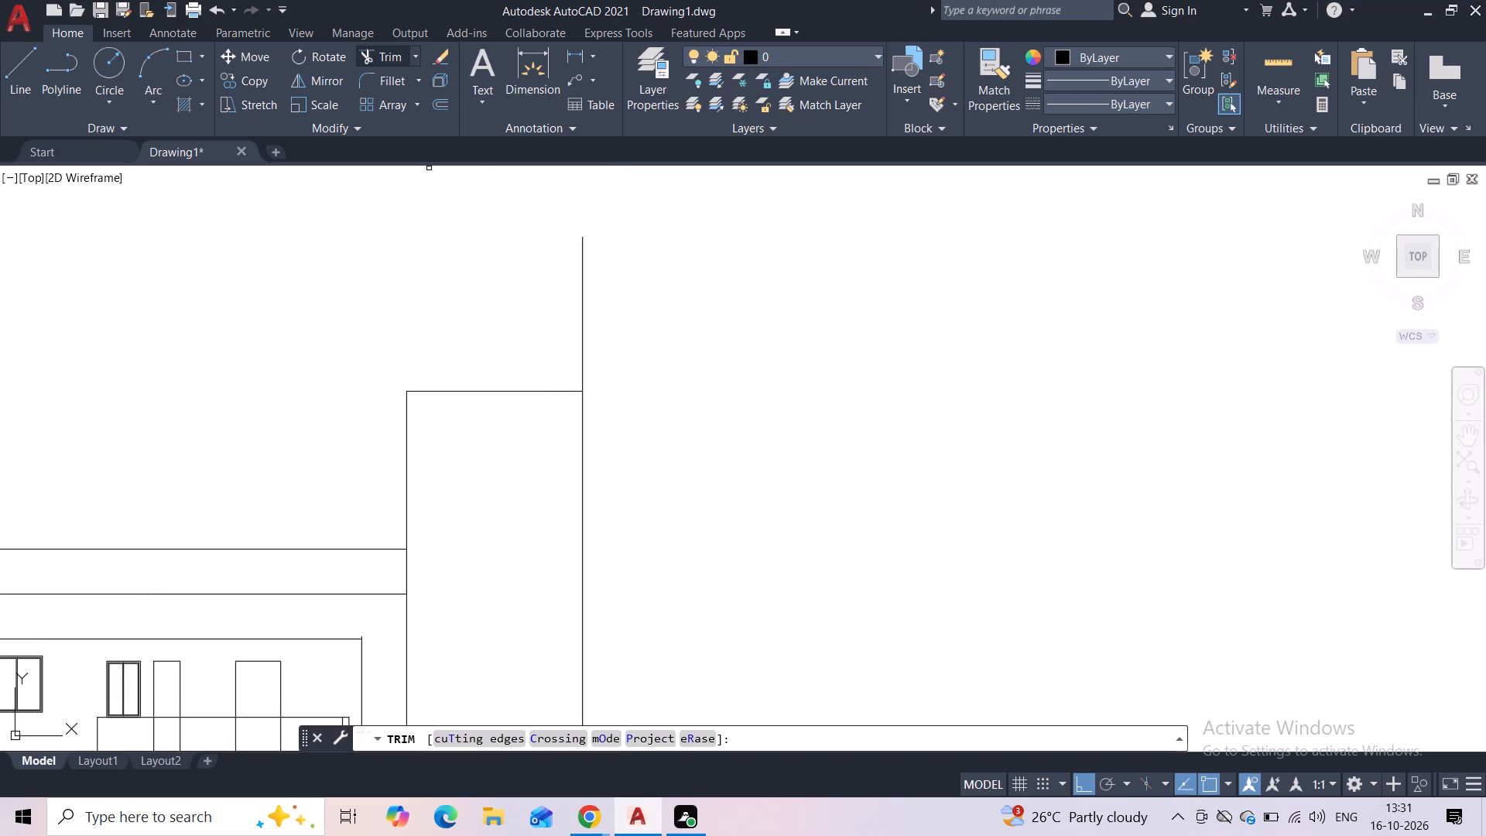
pyautogui.moveTo(659, 313); pyautogui.dragTo(382, 310)
pyautogui.press('Escape')
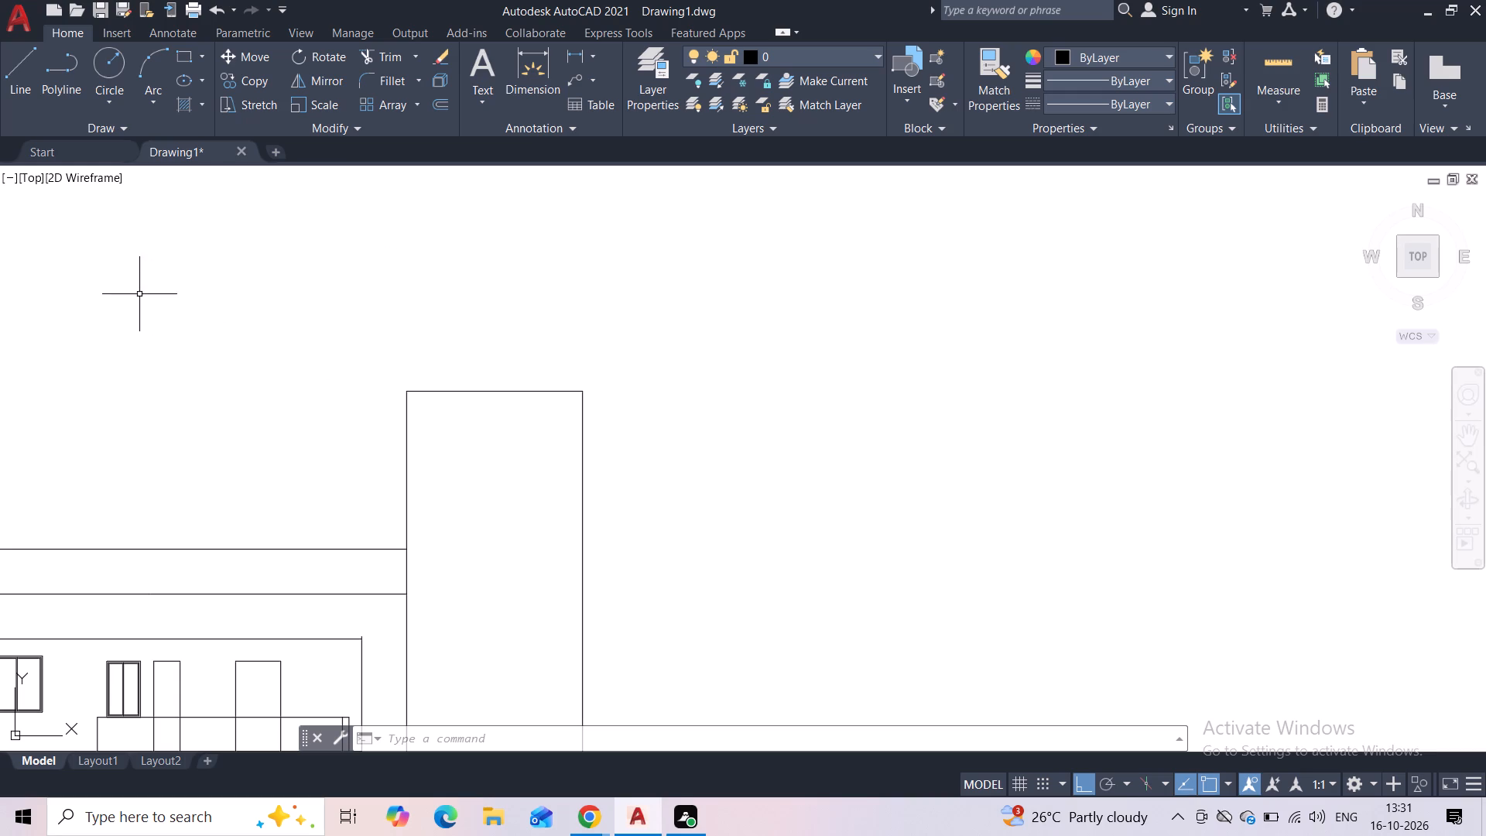
# Draw a tall rectangle about 9' wide and 59' high inside the central tower, leaving a margin on all sides.
pyautogui.moveTo(482, 484); pyautogui.dragTo(441, 334, button='middle')
pyautogui.scroll(-1, 443, 341)
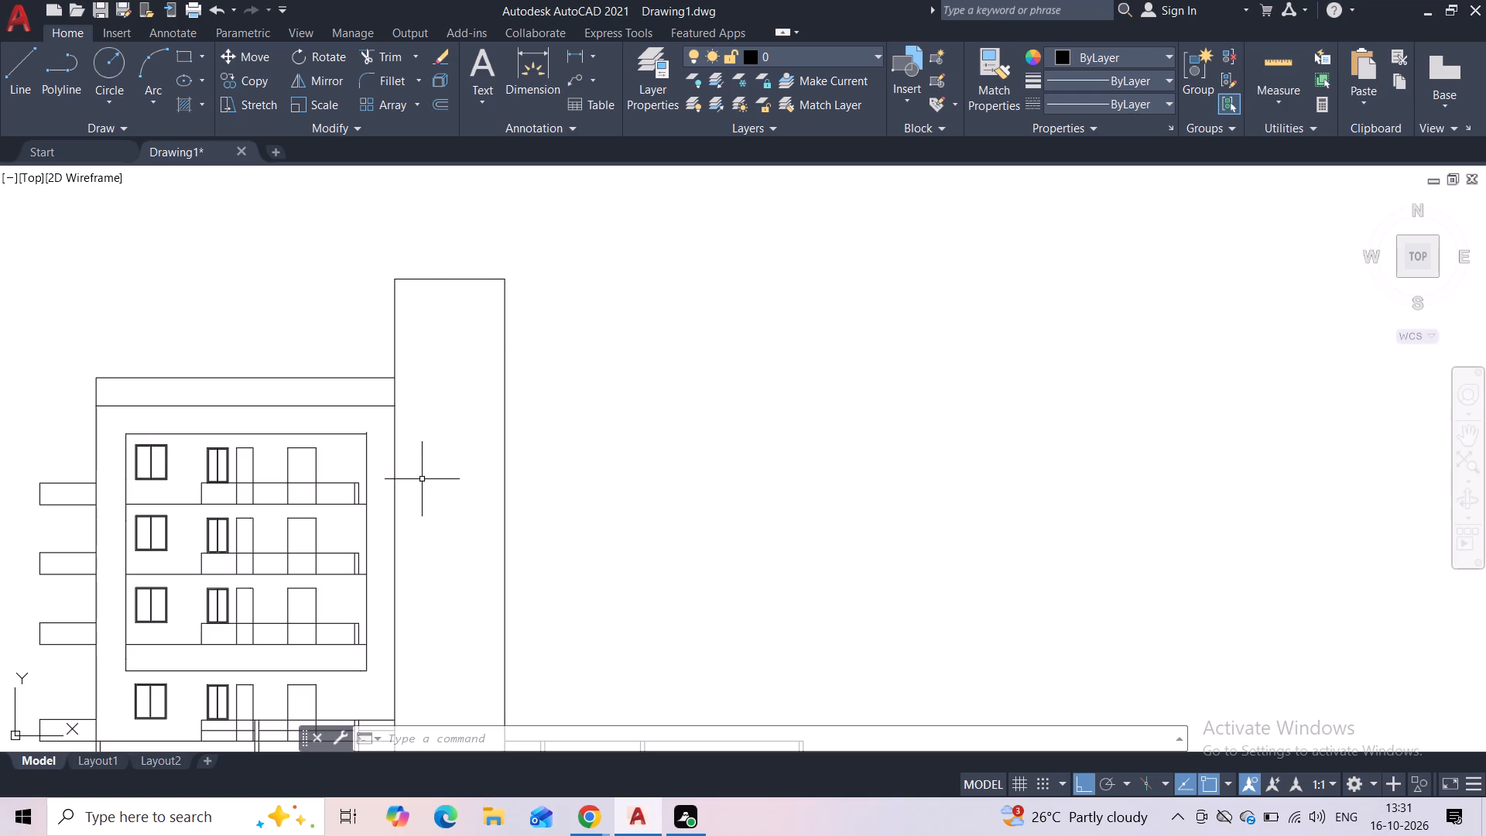
pyautogui.moveTo(424, 486); pyautogui.dragTo(413, 381, button='middle')
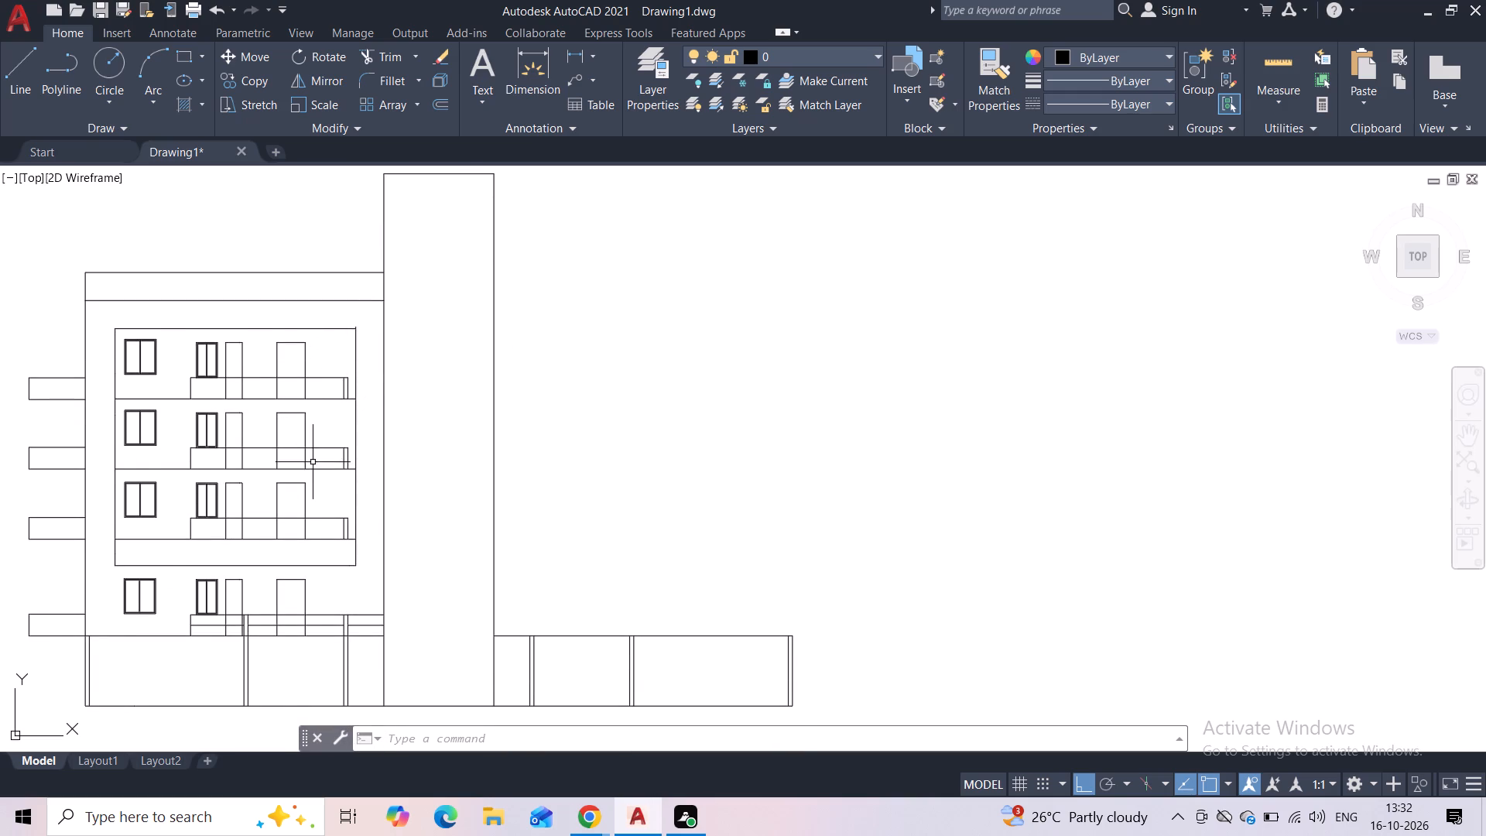
pyautogui.click(183, 60)
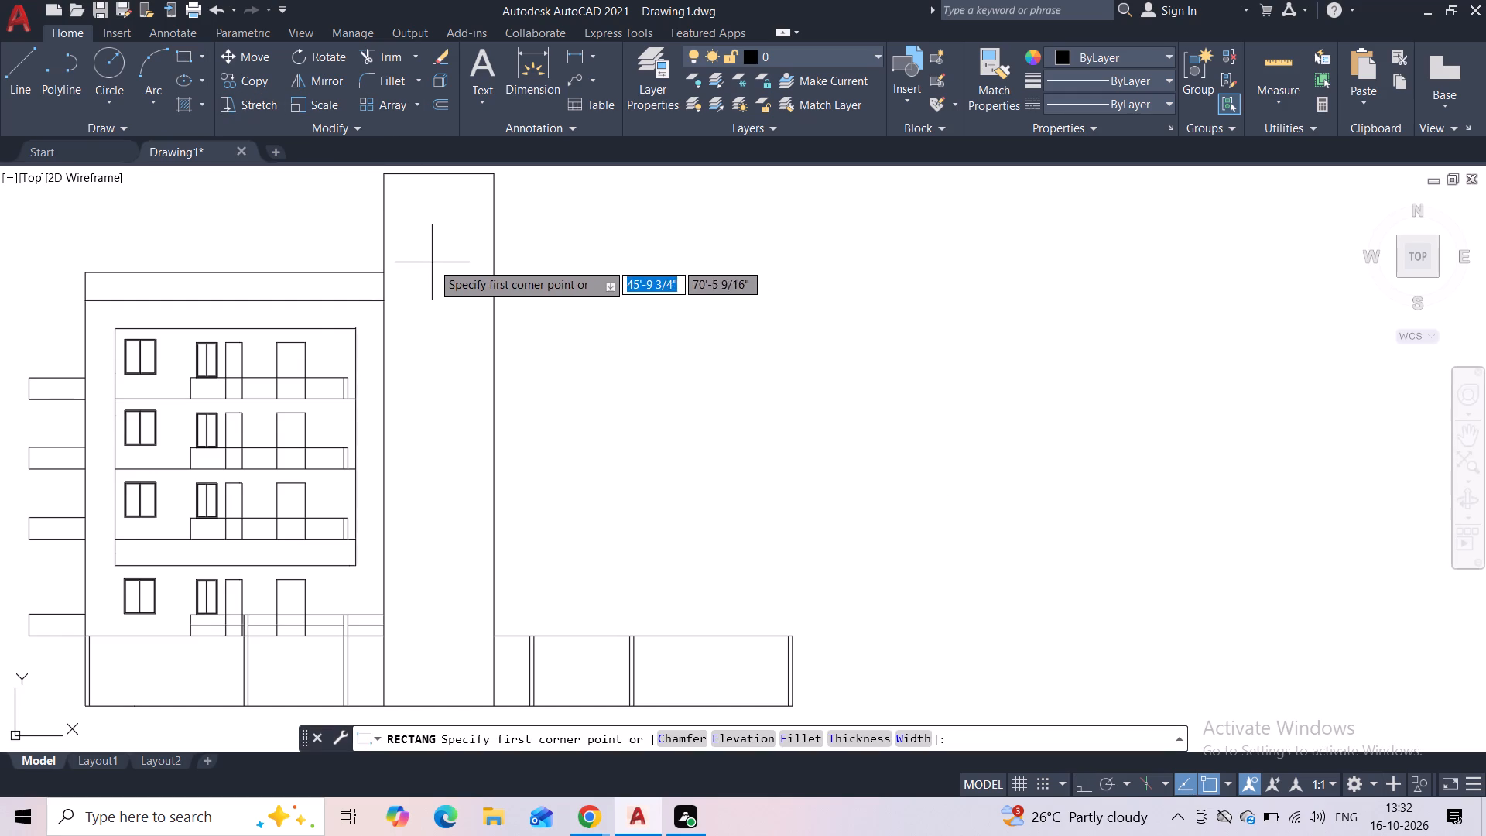
pyautogui.click(406, 234)
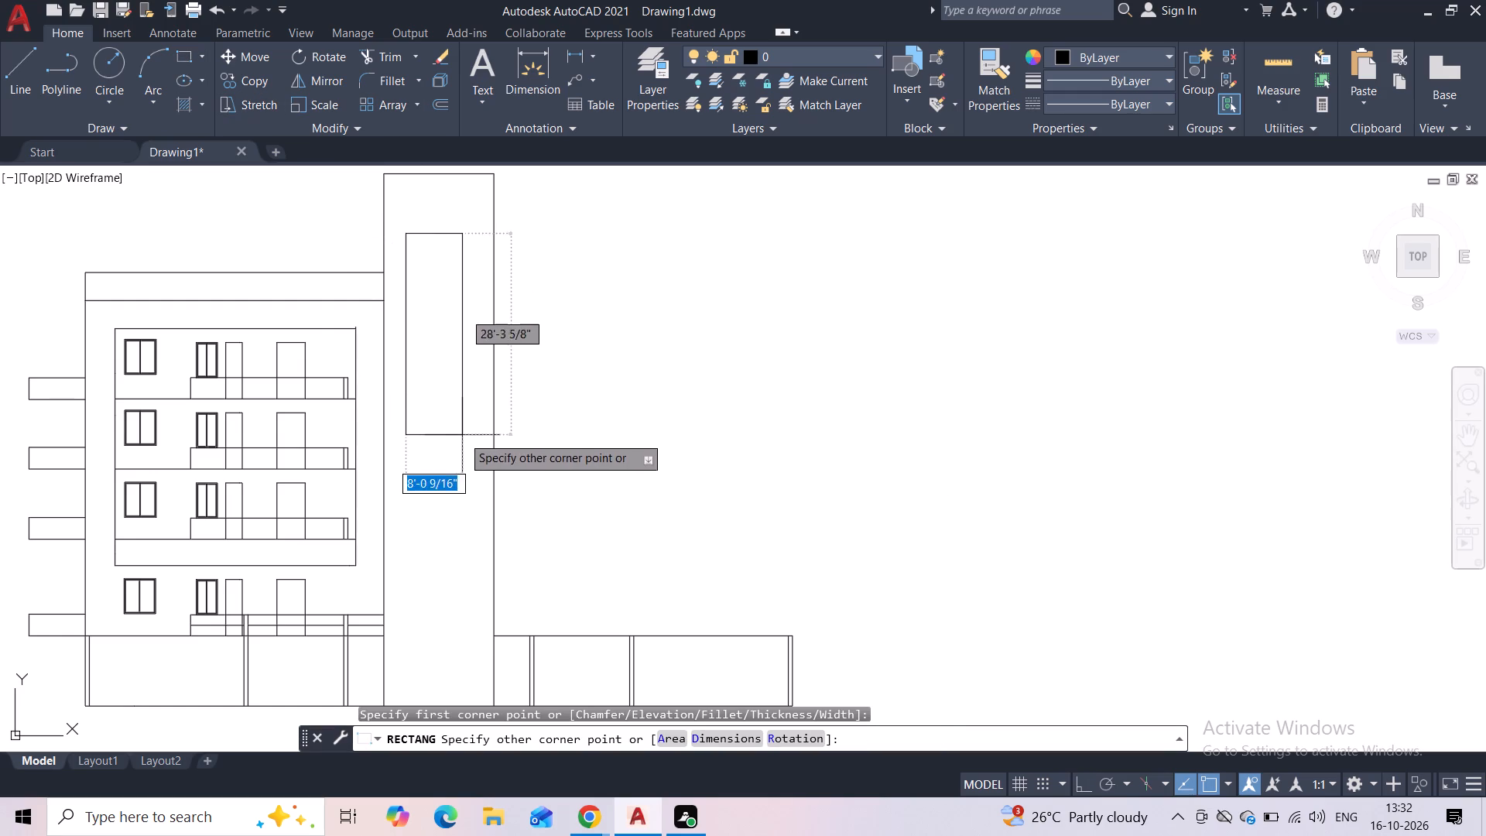
pyautogui.click(471, 647)
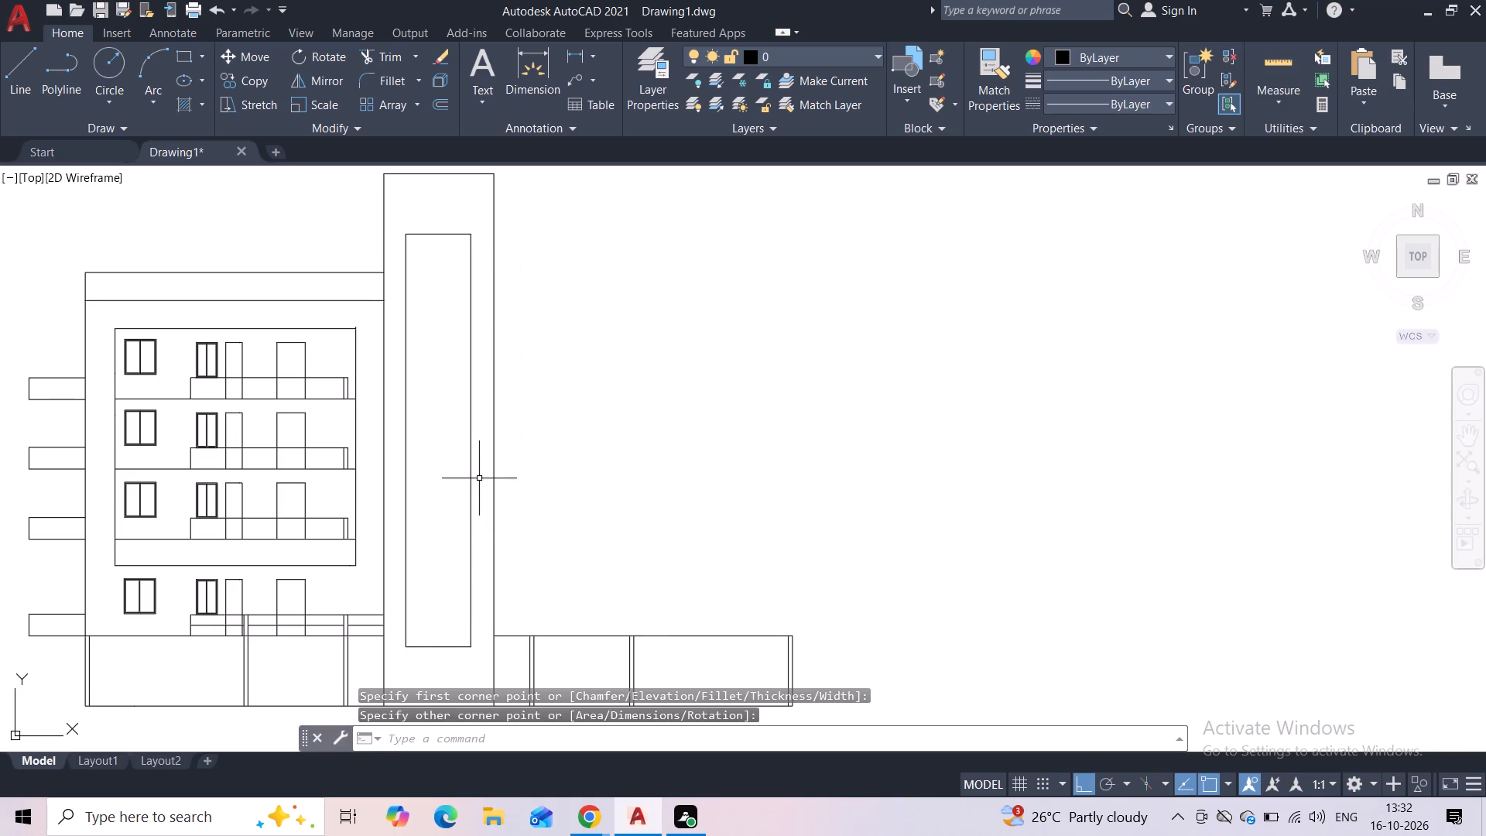
# Draw a vertical centre line through the tower's inner rectangle, from its top edge midpoint to its bottom edge.
pyautogui.click(26, 79)
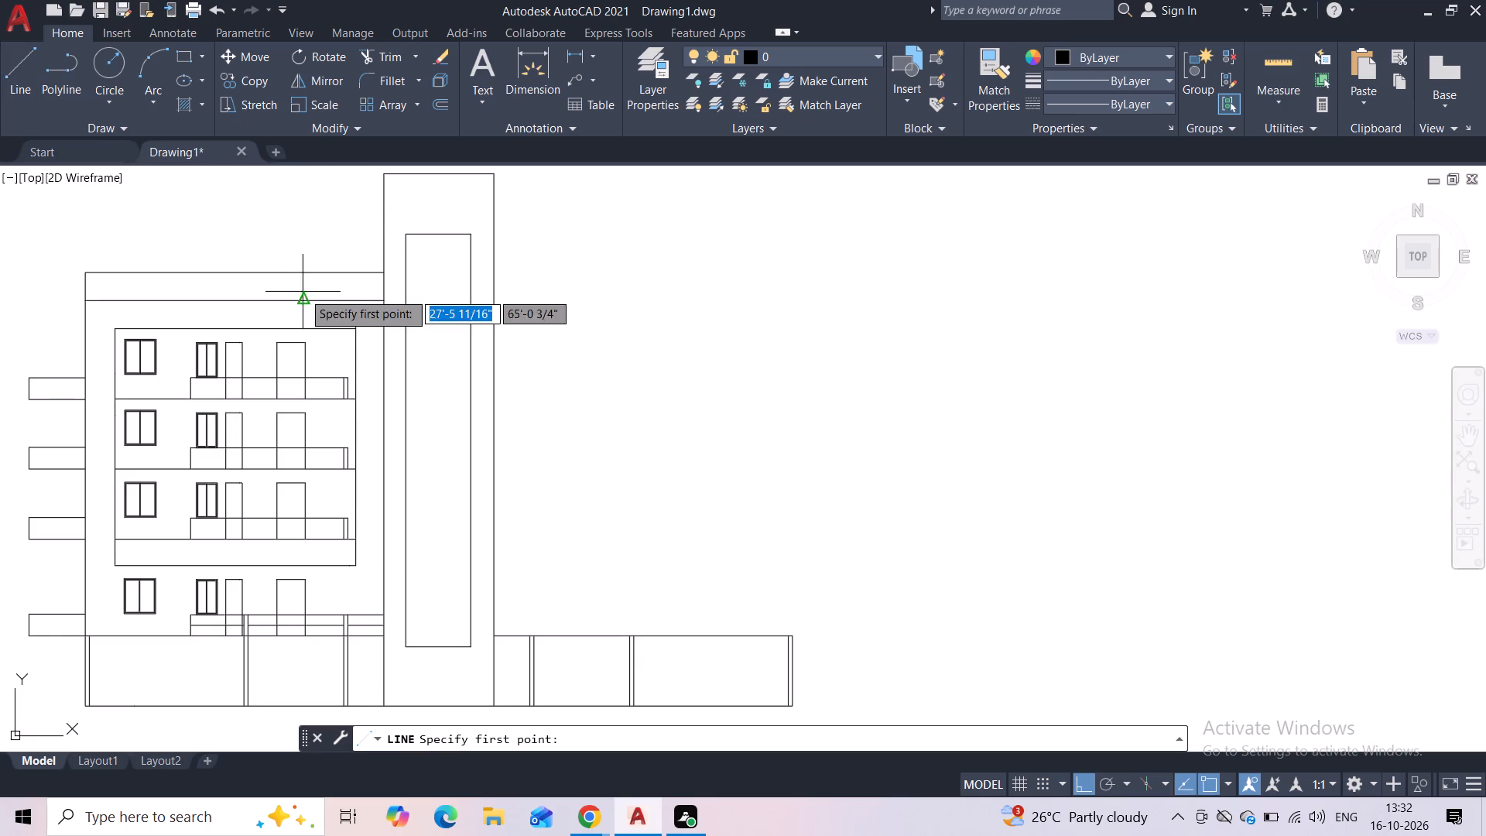
pyautogui.click(435, 234)
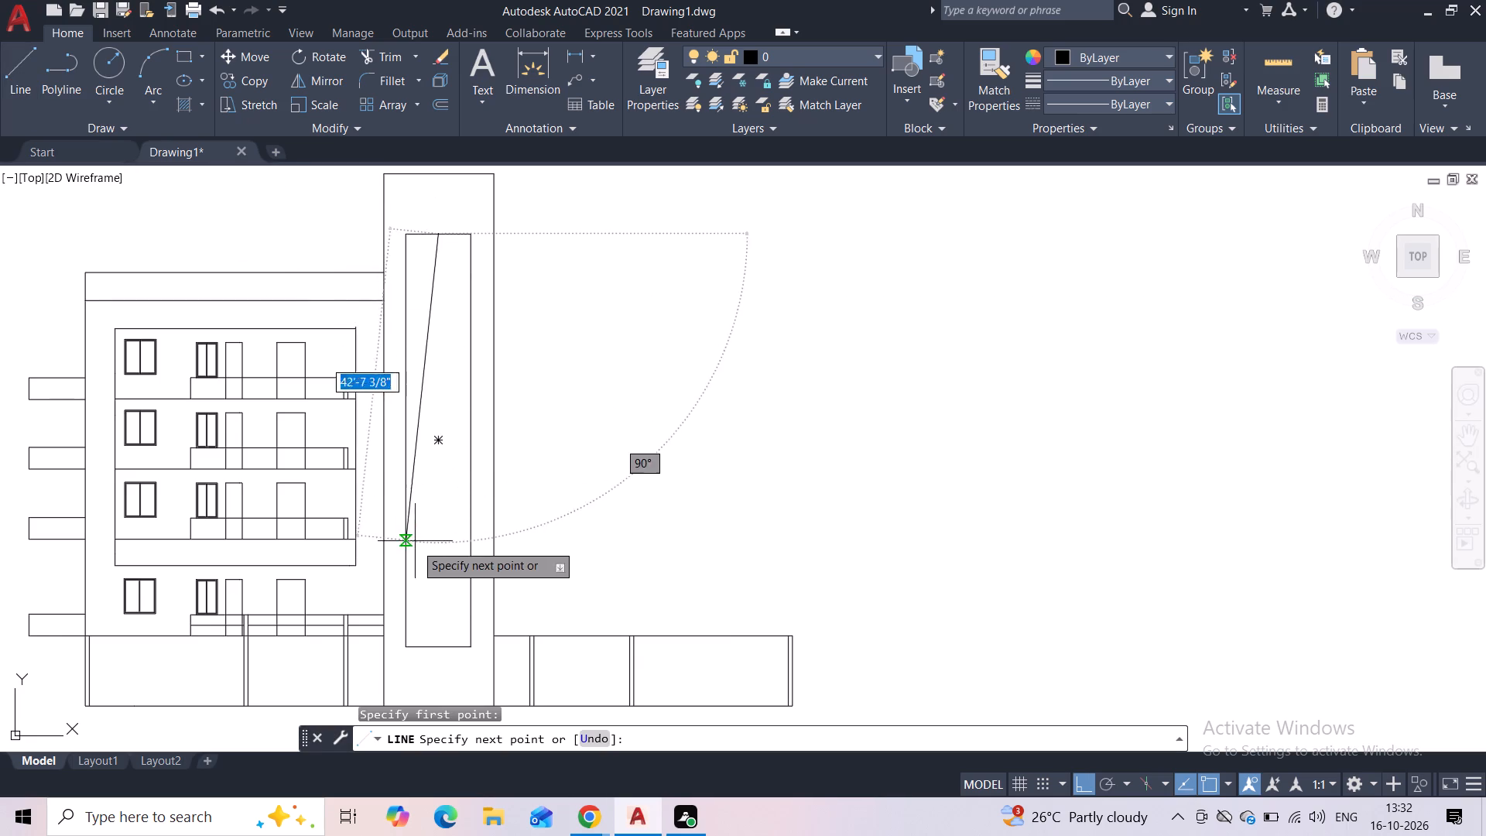
pyautogui.click(430, 642)
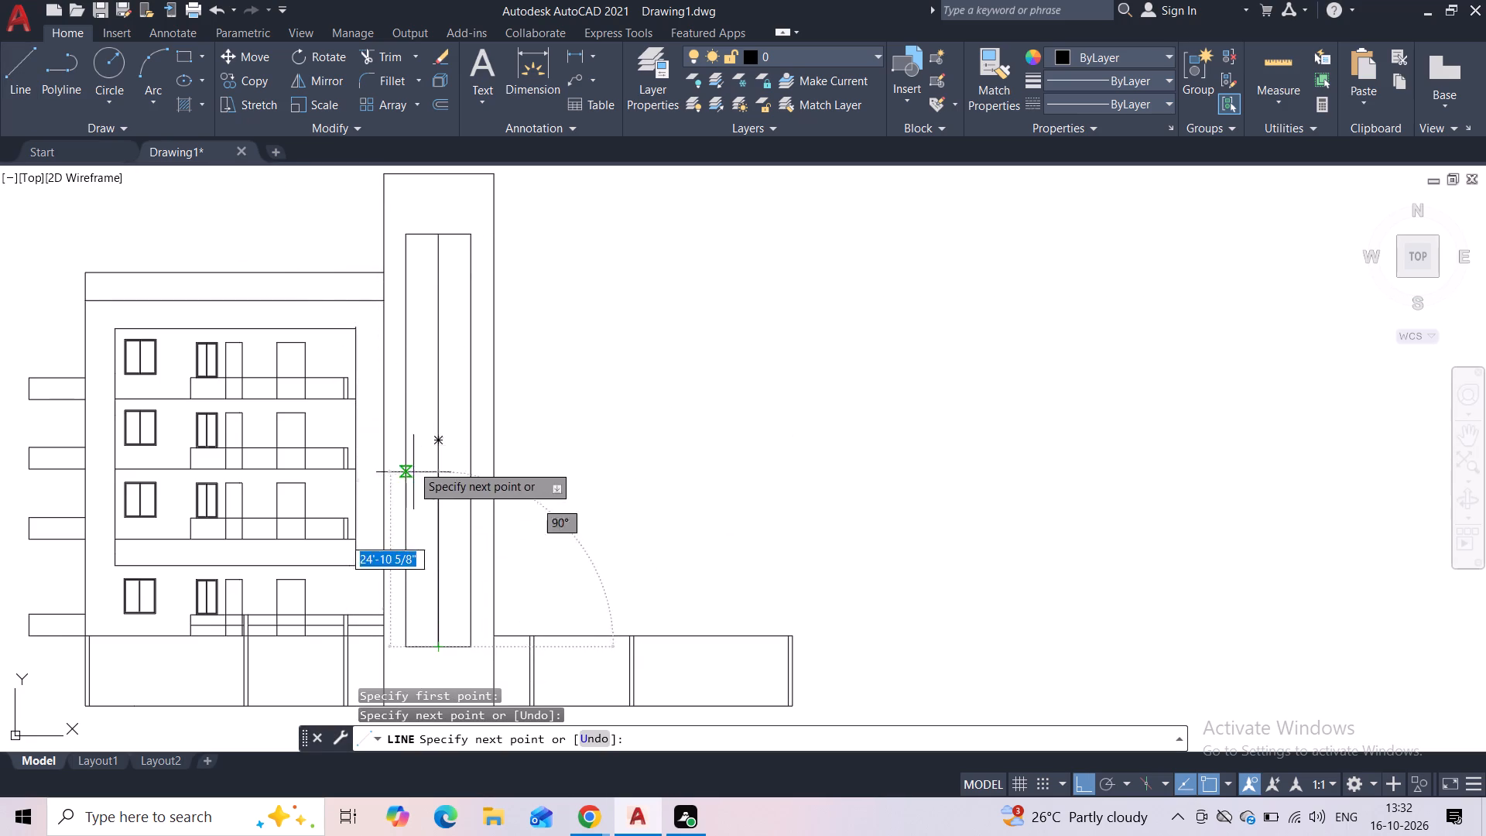
pyautogui.press('Escape')
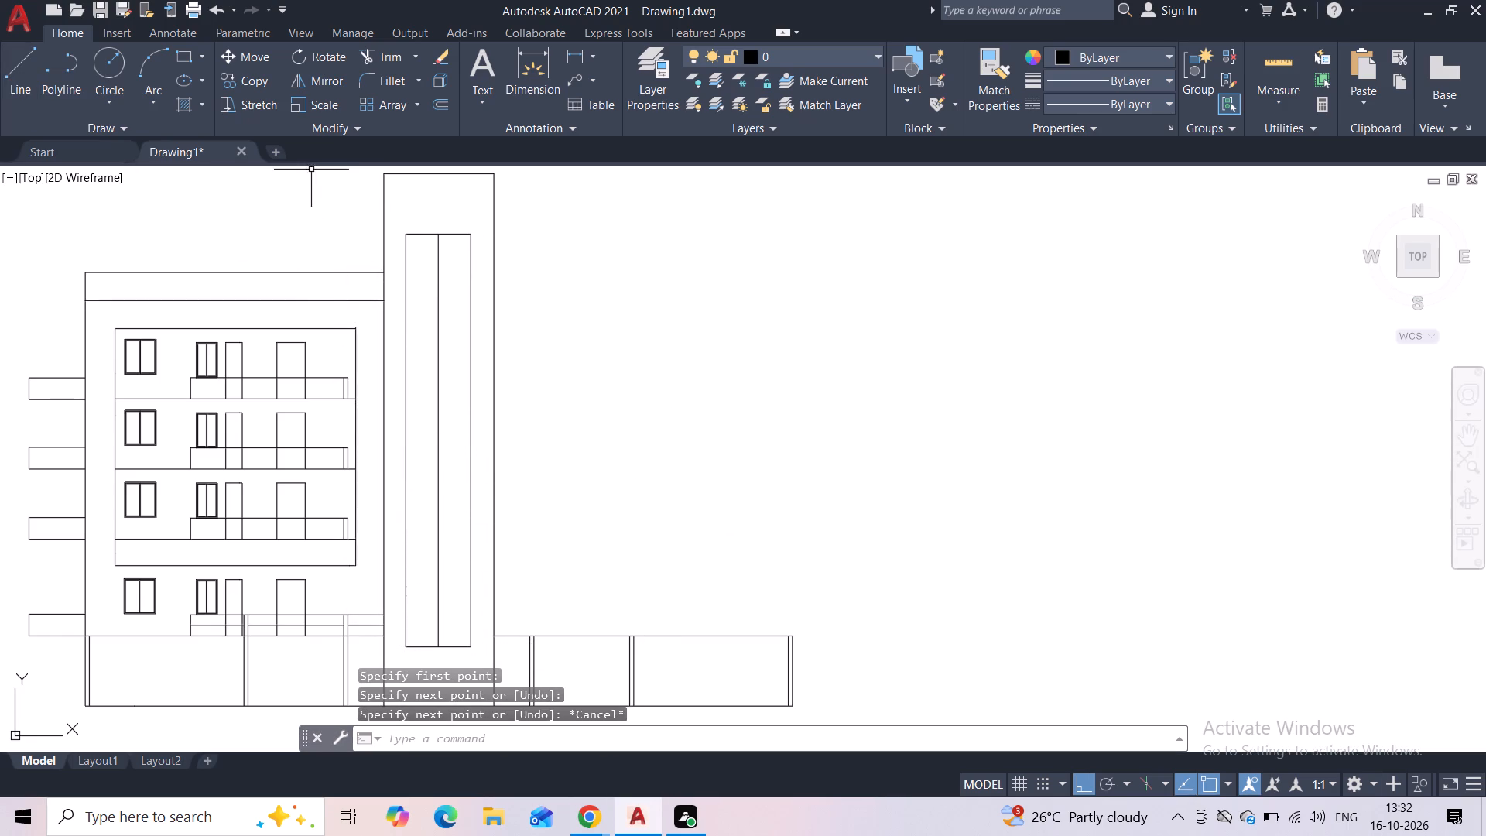
# Draw a horizontal line across the tower's inner rectangle, roughly level with the floor line beneath the wing's top storey.
pyautogui.click(30, 96)
pyautogui.scroll(2, 365, 397)
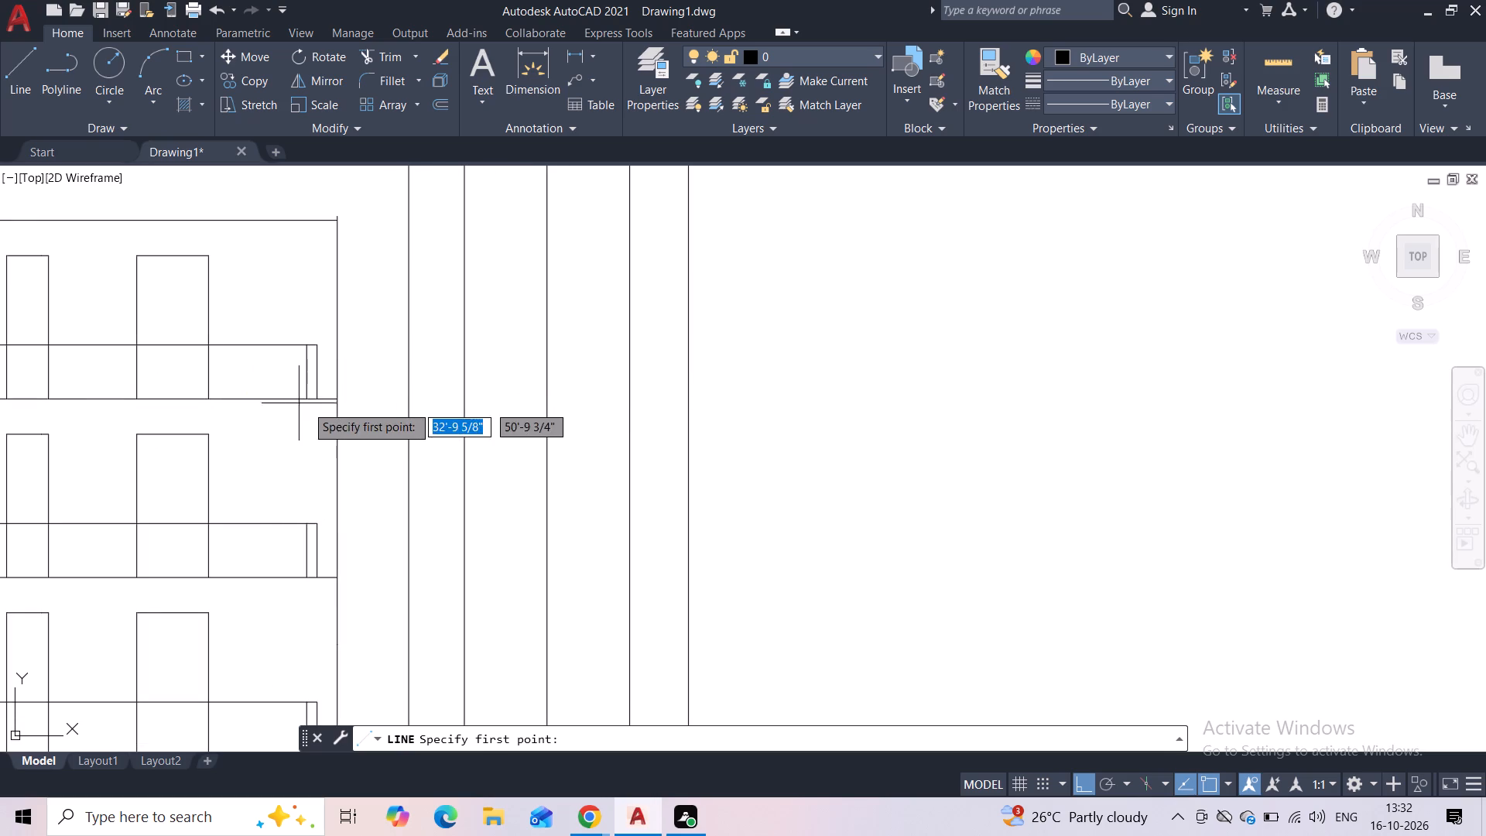
pyautogui.click(462, 403)
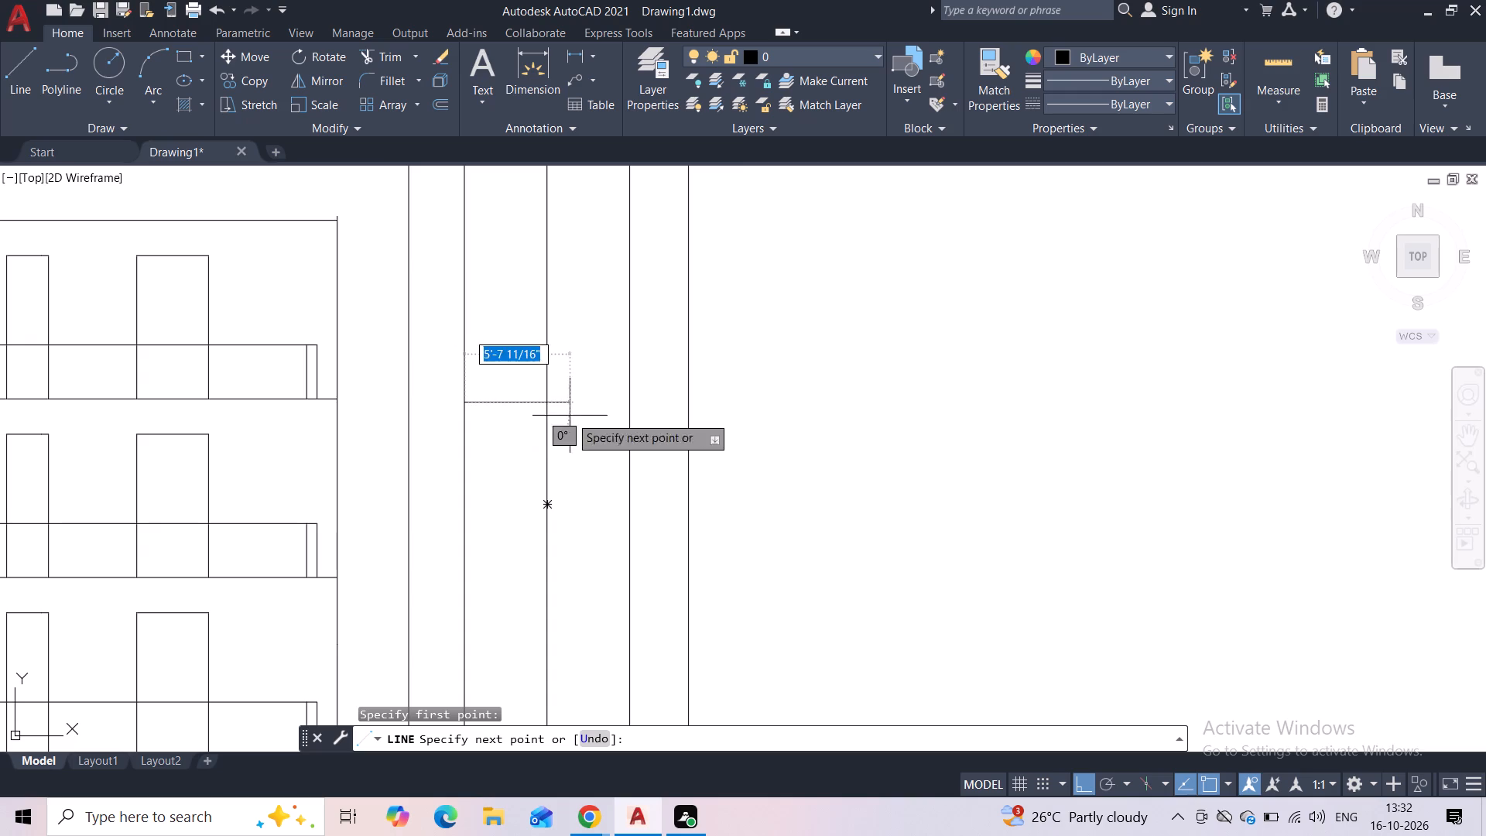
pyautogui.click(626, 398)
pyautogui.press('Escape')
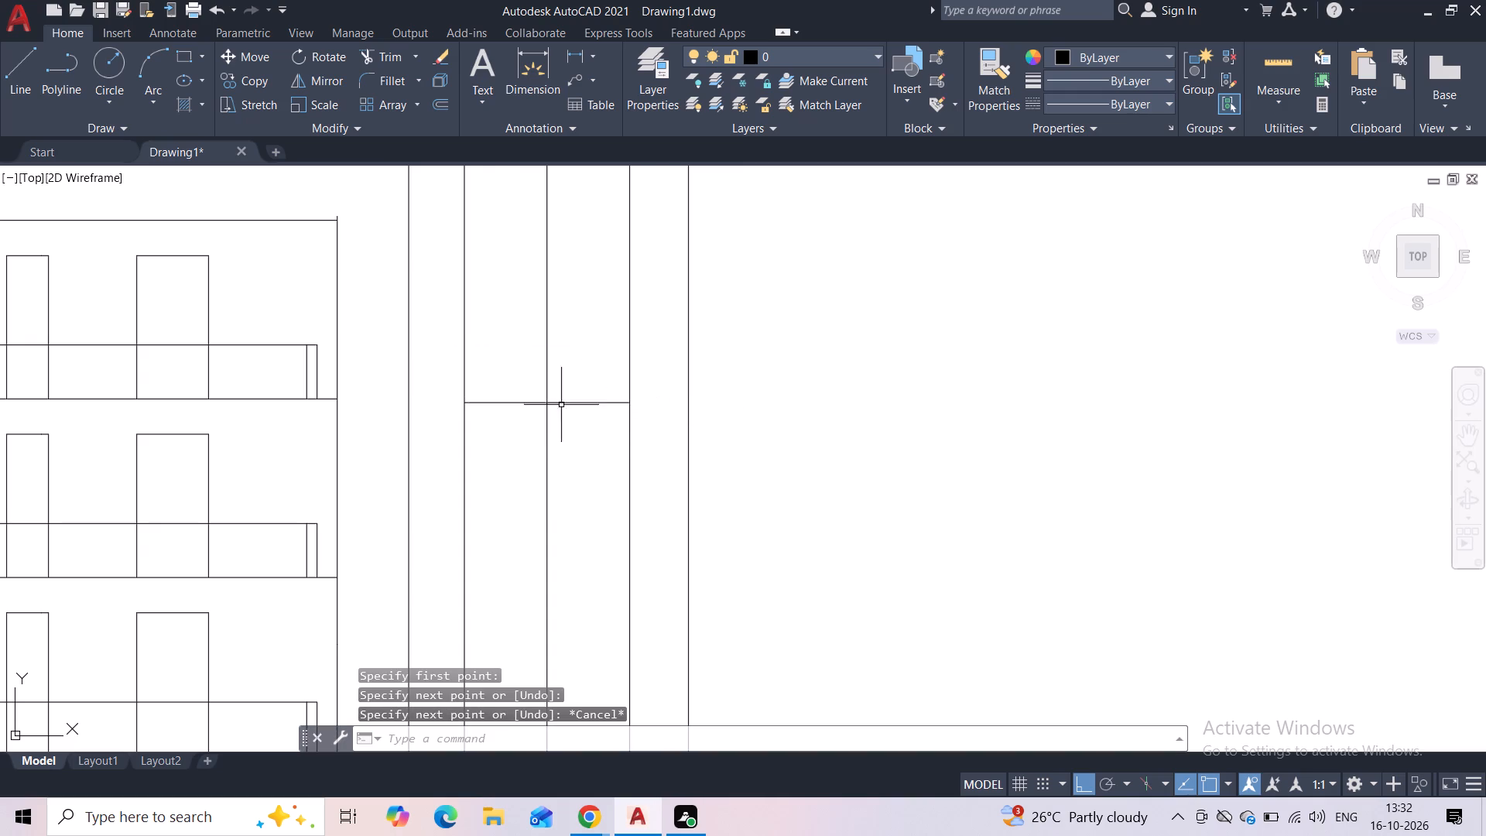
# Draw a second horizontal line across the tower's inner rectangle, level with the wing's next floor line down.
pyautogui.moveTo(557, 461); pyautogui.dragTo(550, 378, button='middle')
pyautogui.scroll(-3, 524, 382)
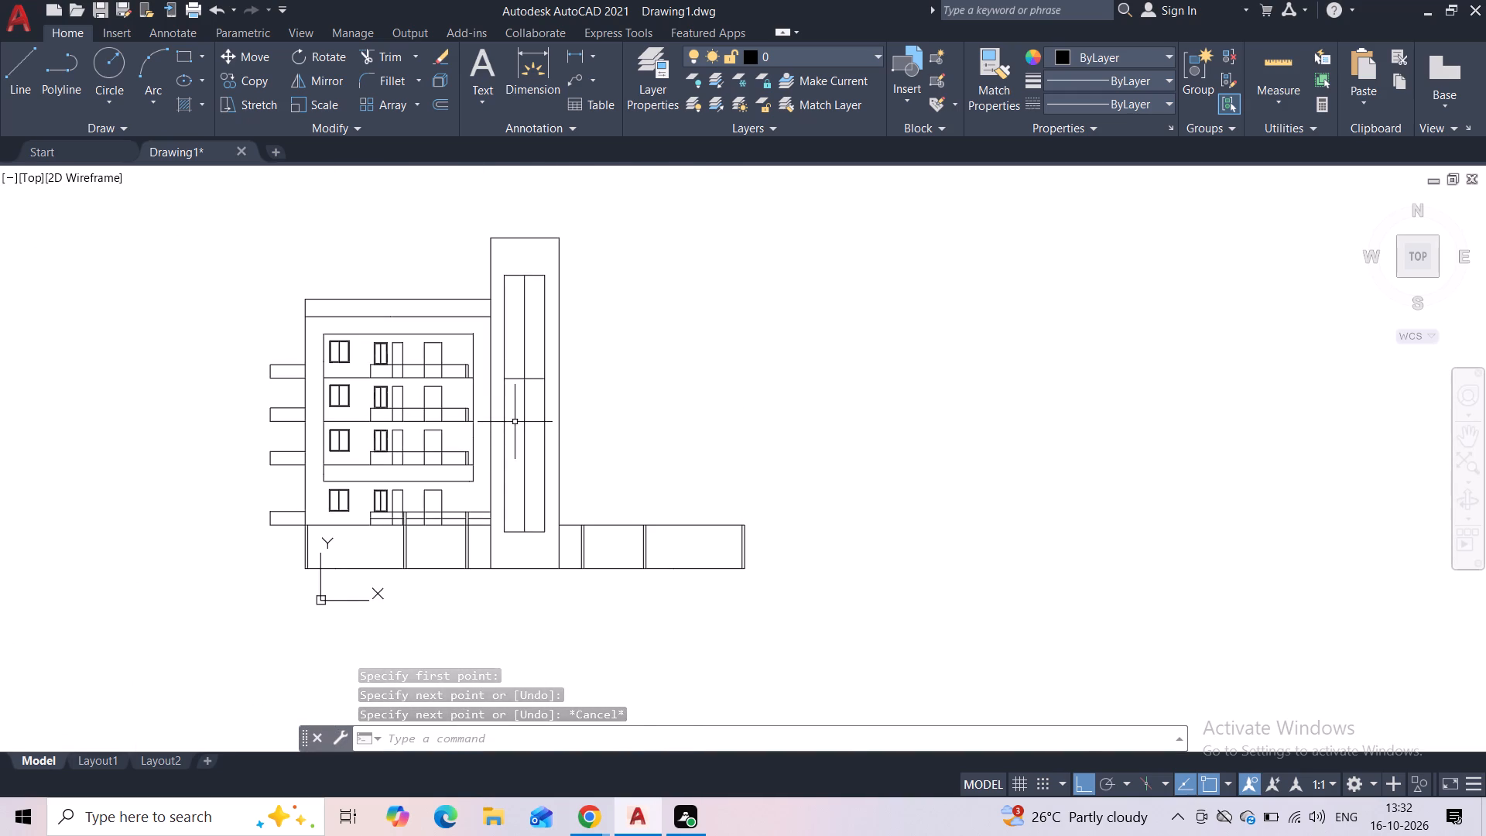
pyautogui.scroll(2, 507, 410)
pyautogui.press('space')
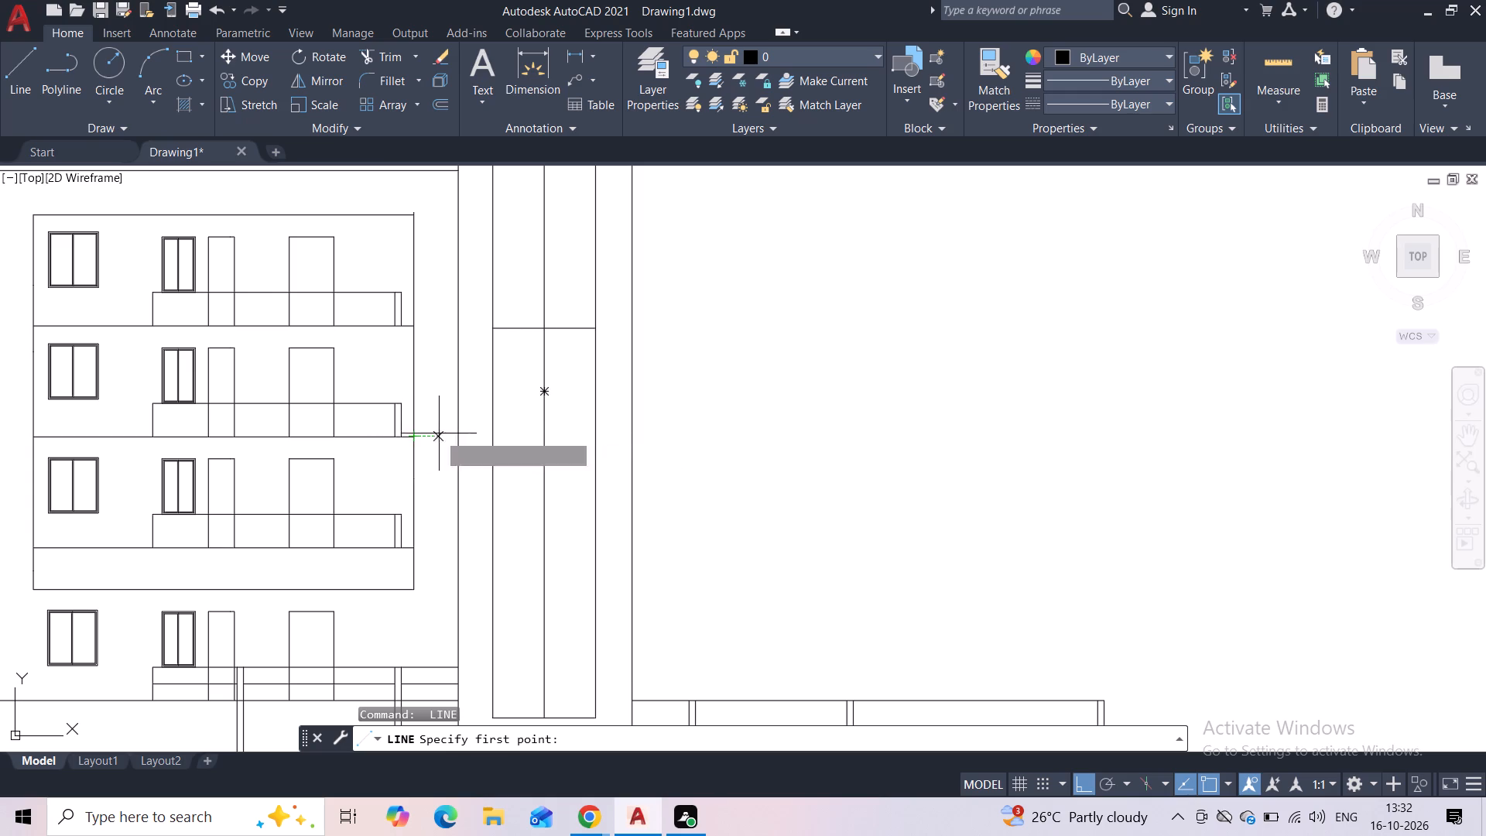
pyautogui.click(488, 437)
pyautogui.click(589, 442)
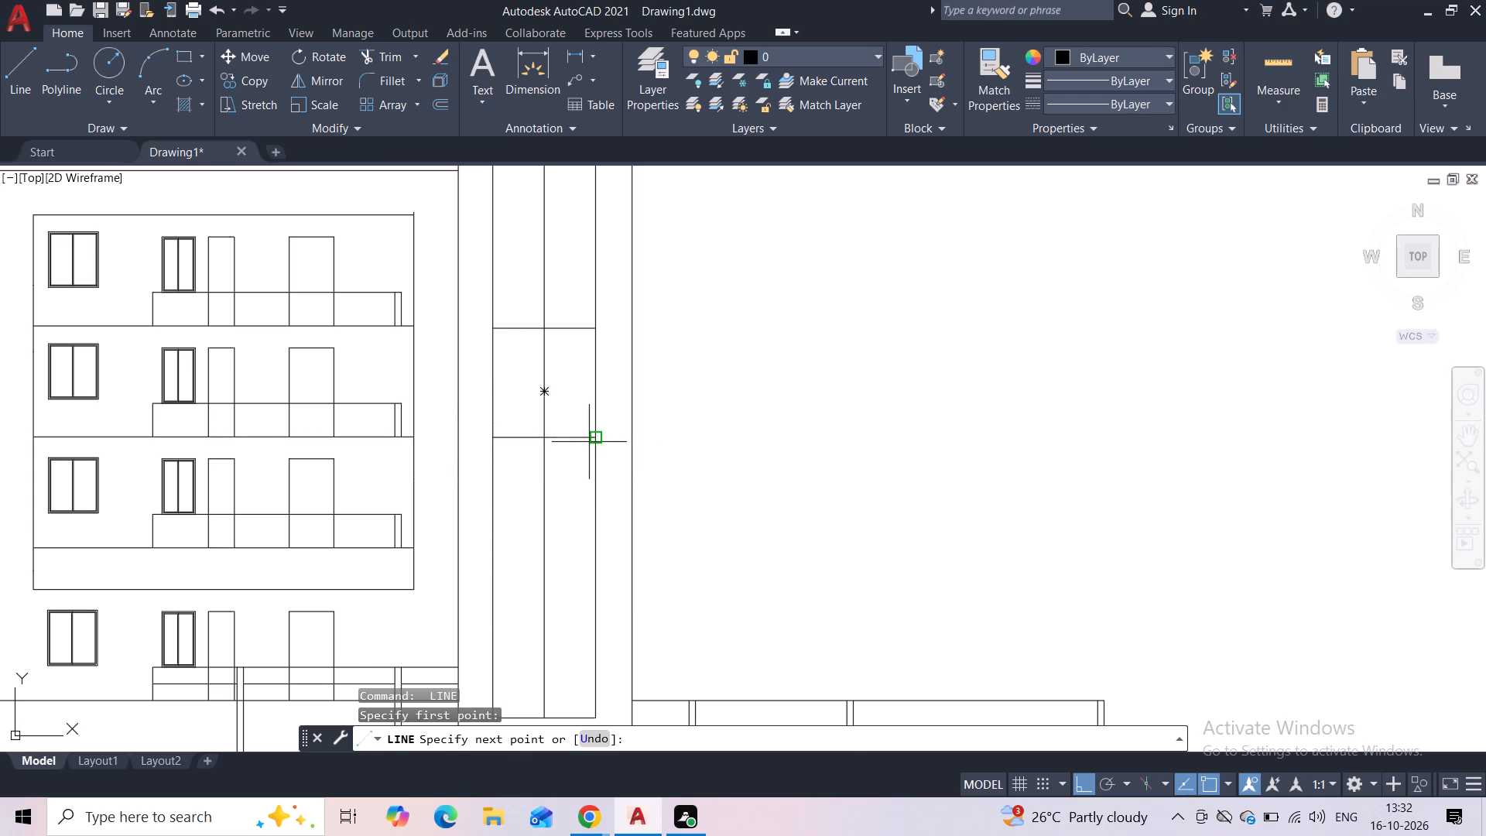
pyautogui.press('Escape')
# Draw a third horizontal line across the tower's inner rectangle, roughly level with the top edge of the wing's raised band.
pyautogui.moveTo(567, 484); pyautogui.dragTo(533, 351, button='middle')
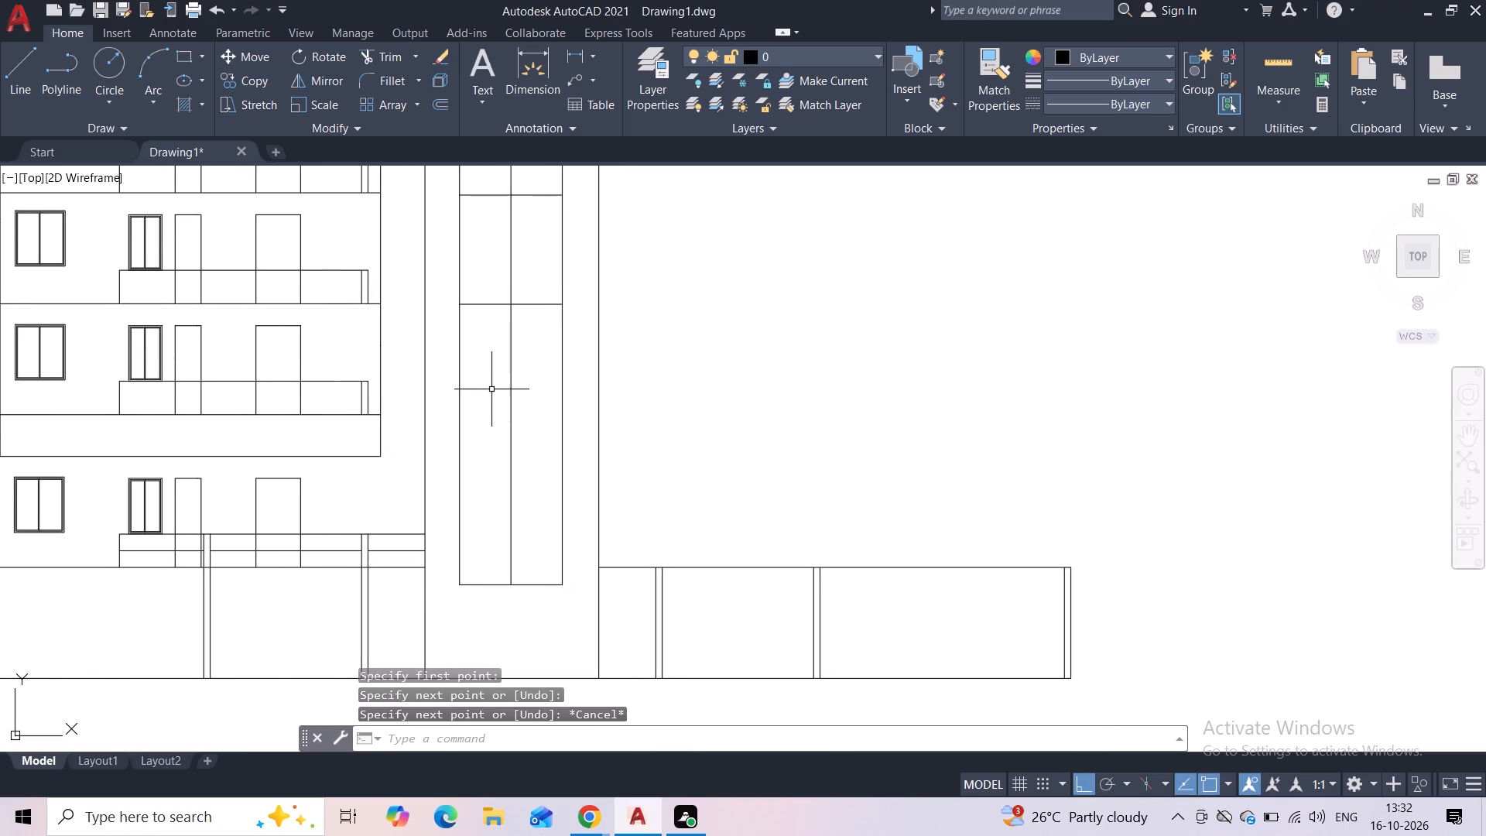
pyautogui.press('space')
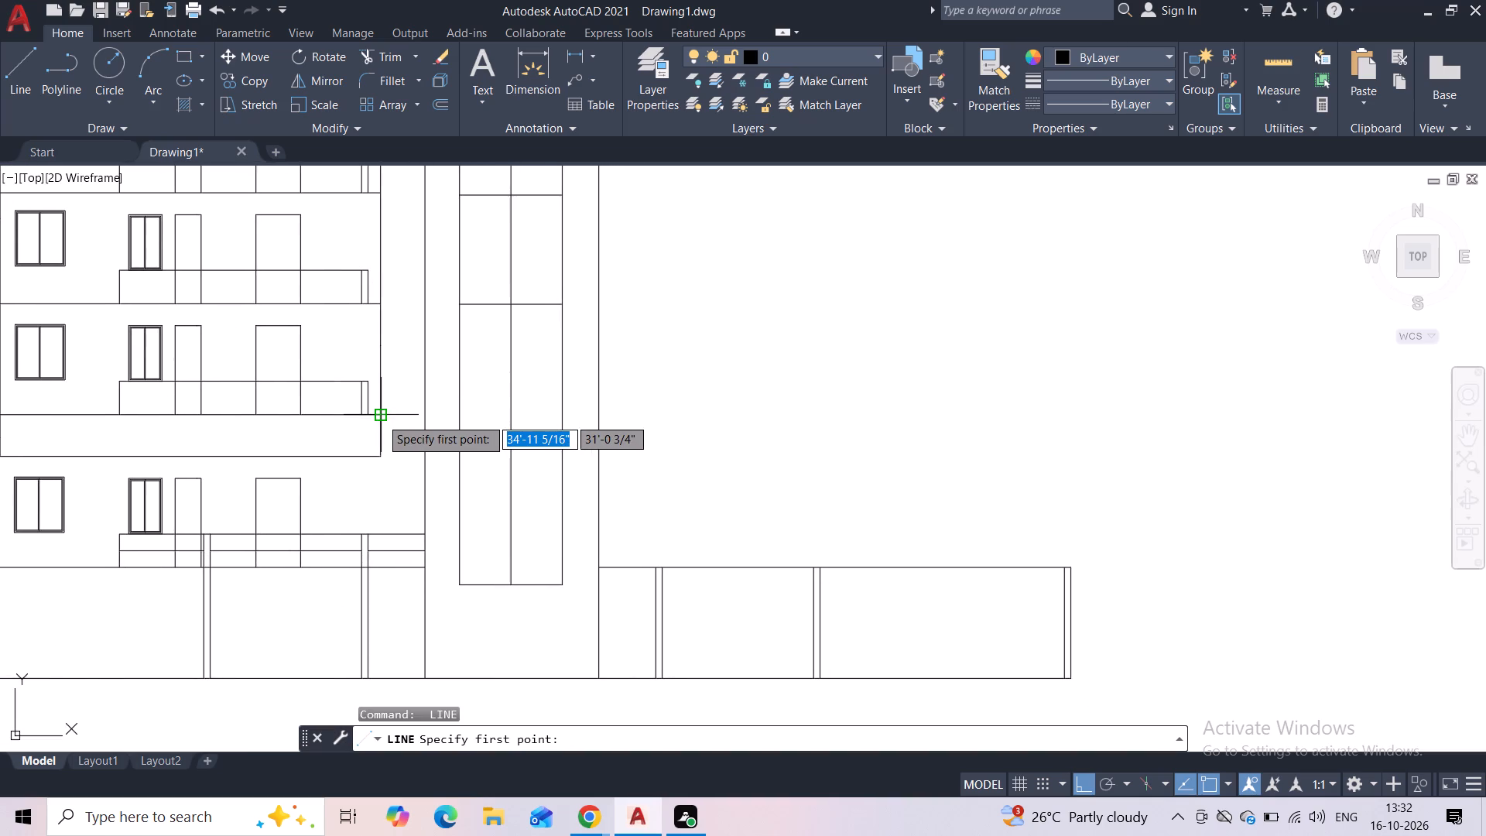
pyautogui.click(468, 419)
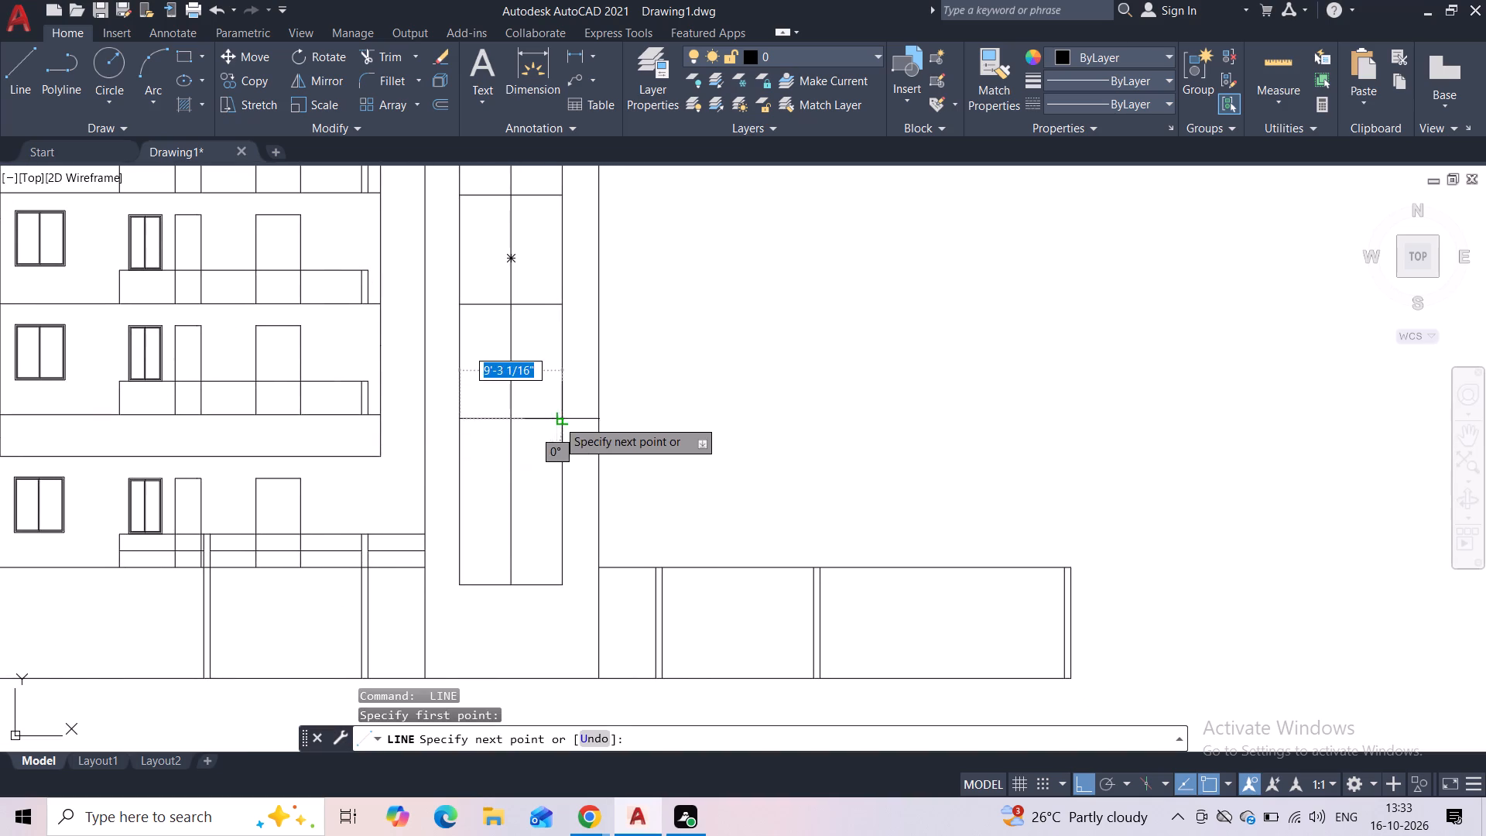
pyautogui.click(557, 420)
pyautogui.press('Escape')
pyautogui.moveTo(530, 464); pyautogui.dragTo(520, 392, button='middle')
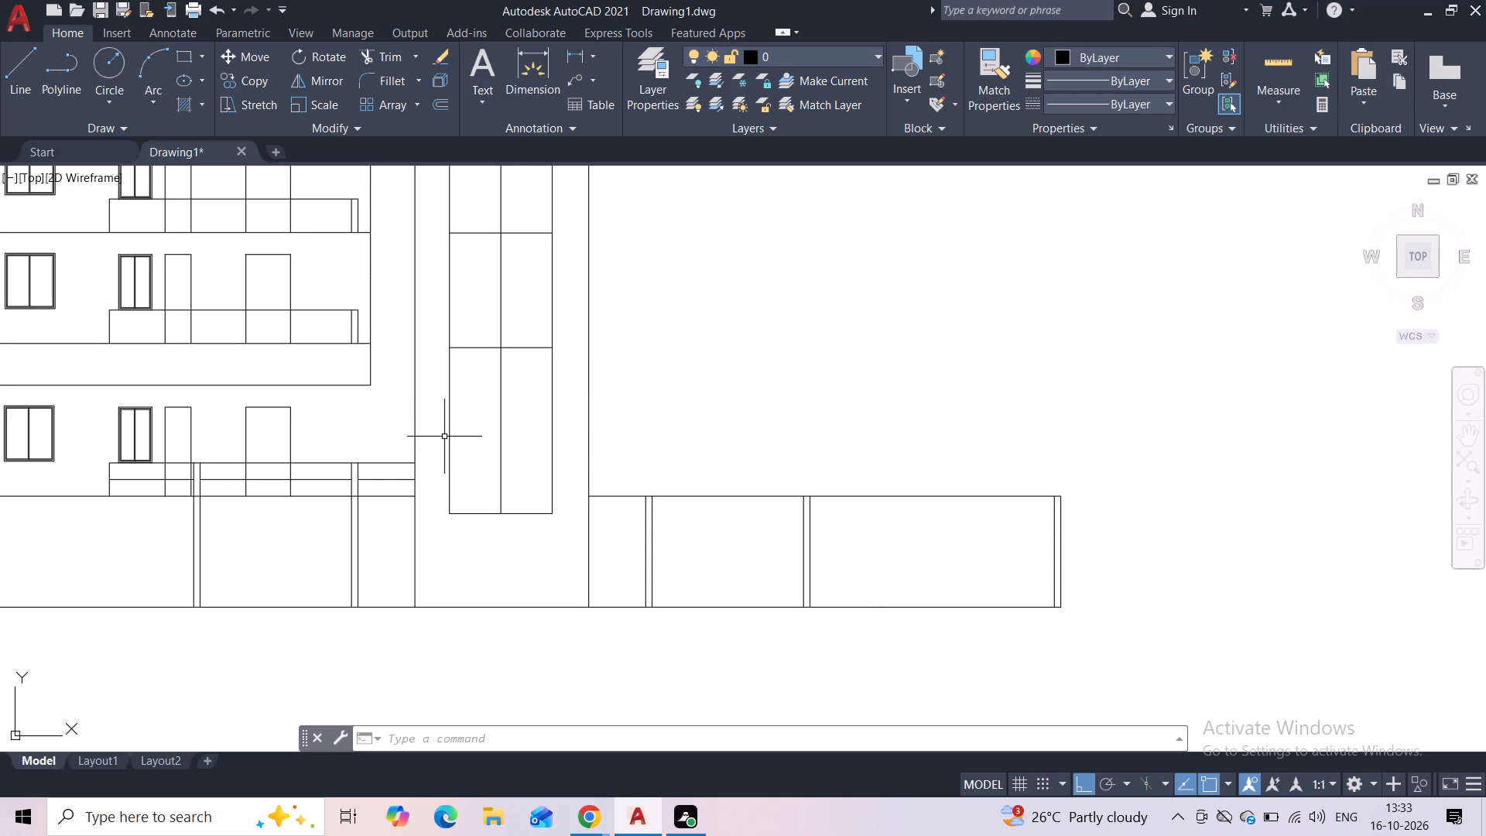
pyautogui.scroll(-1, 550, 485)
pyautogui.moveTo(609, 375); pyautogui.dragTo(627, 508, button='middle')
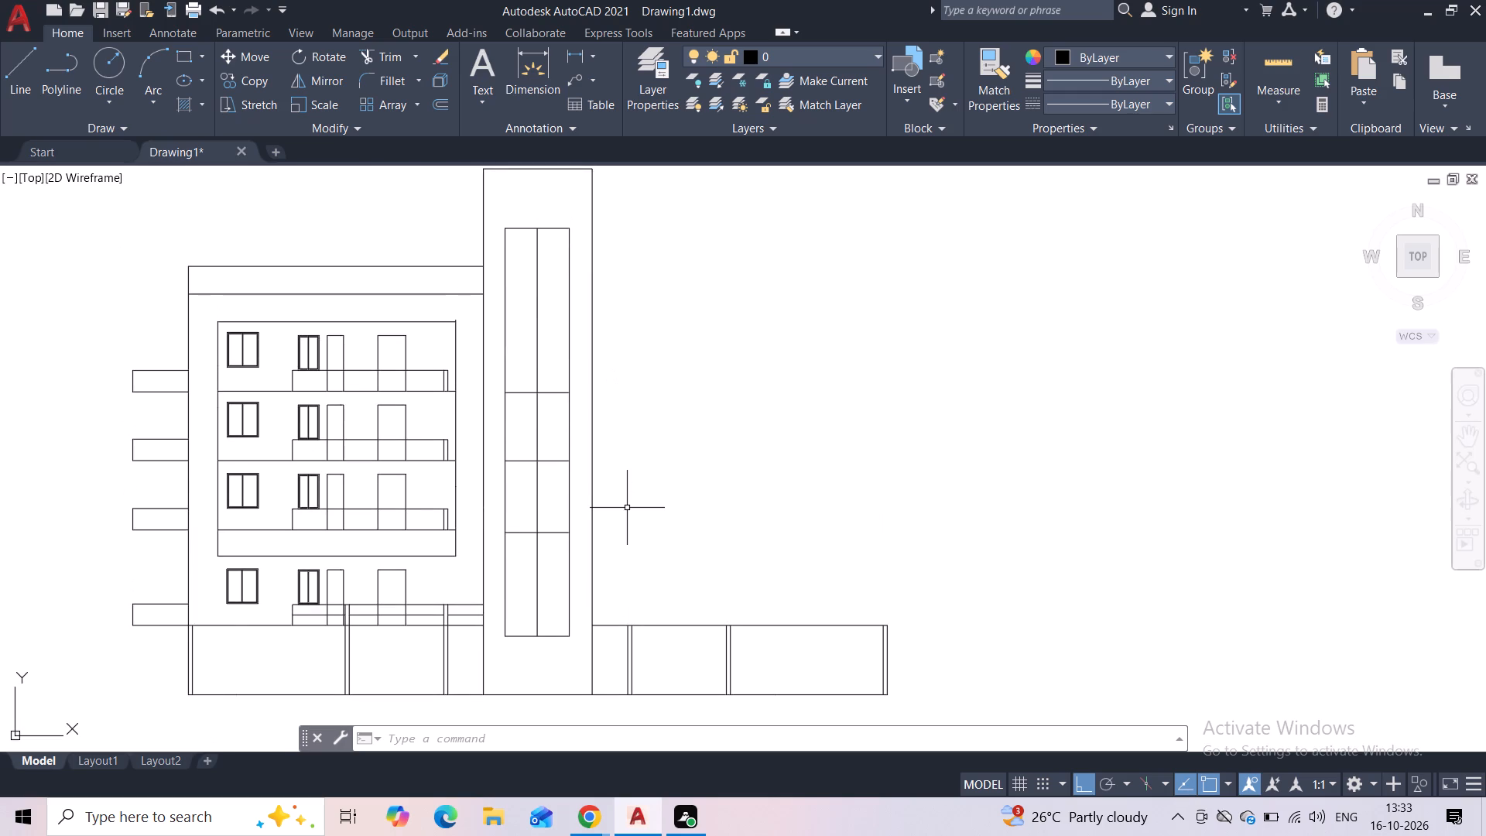
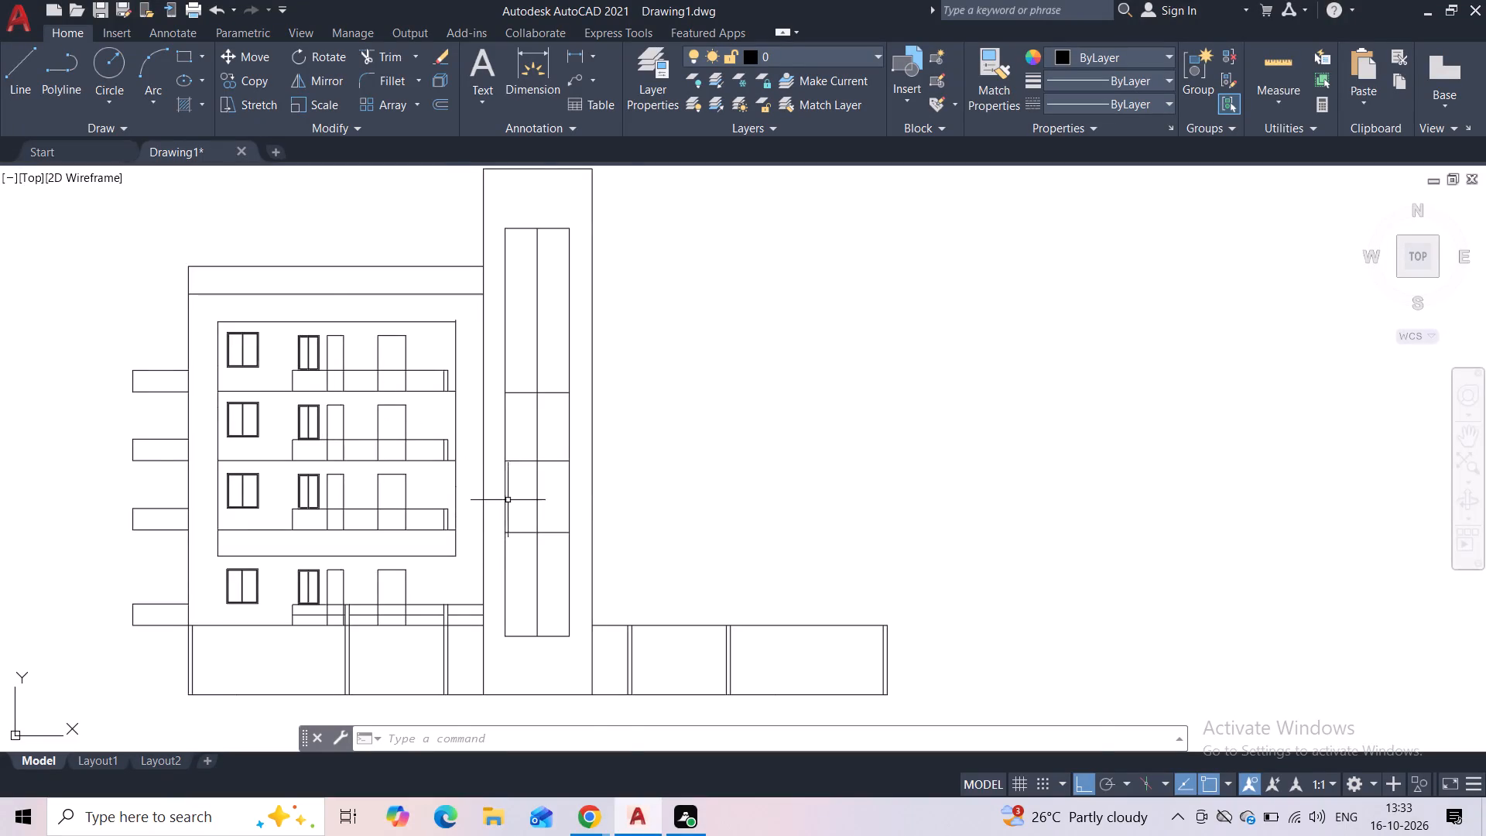
# Lower the top edge of the tower's inner rectangle to slightly above the wing's roofline.
pyautogui.scroll(1, 523, 492)
pyautogui.scroll(-1, 522, 502)
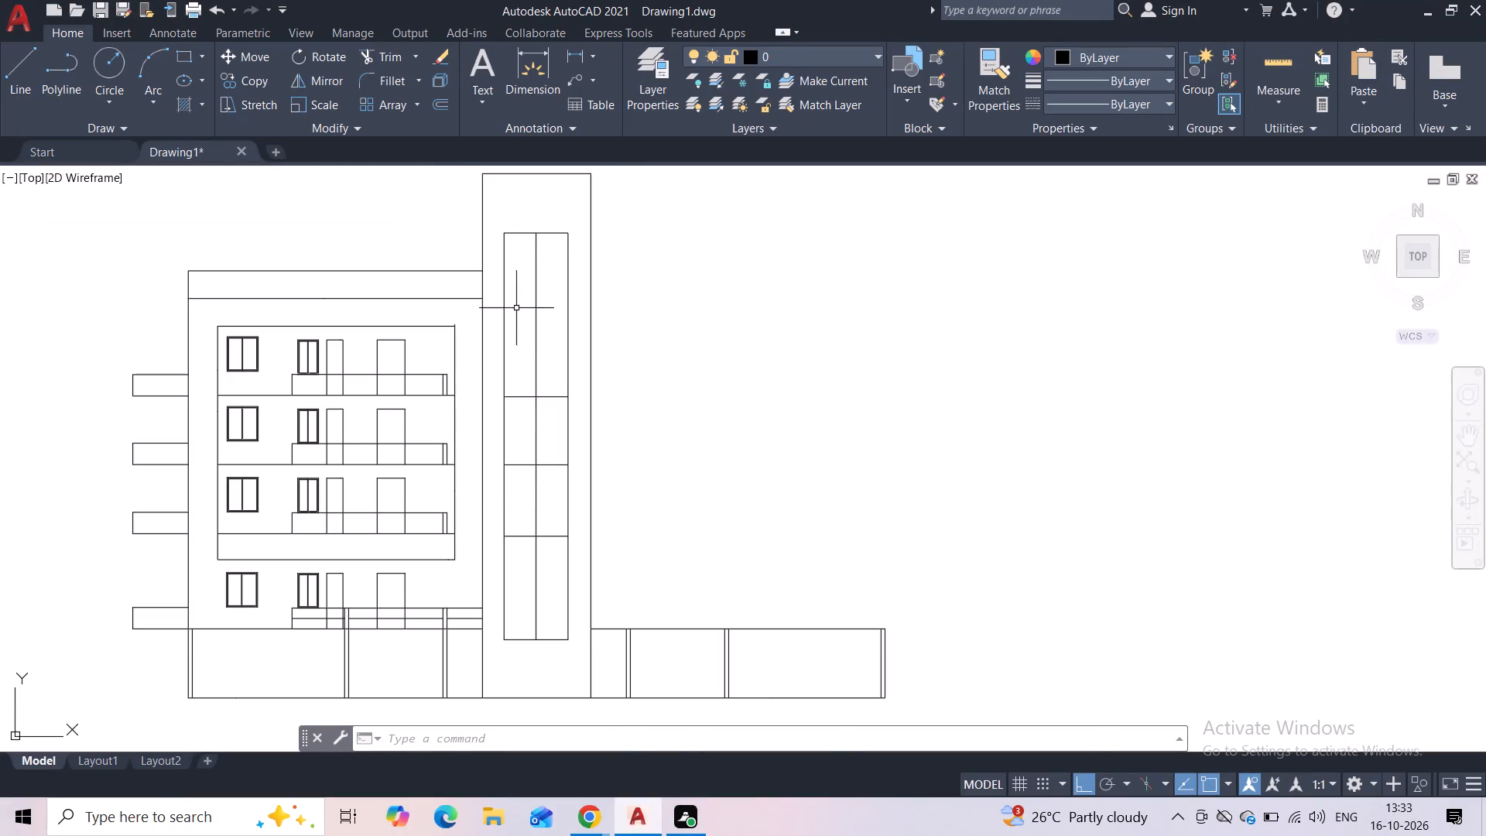
pyautogui.click(527, 232)
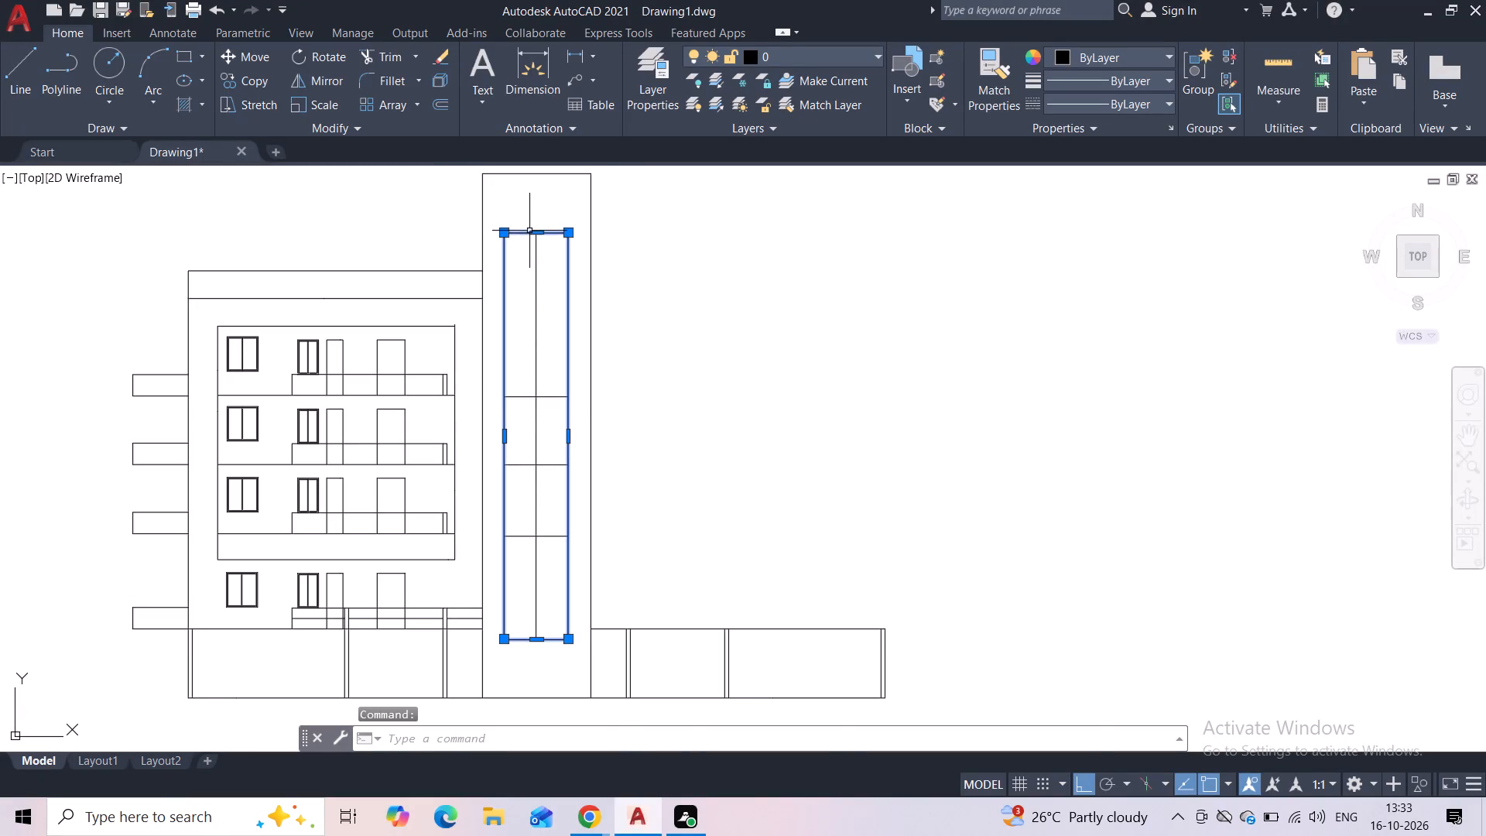
pyautogui.click(538, 232)
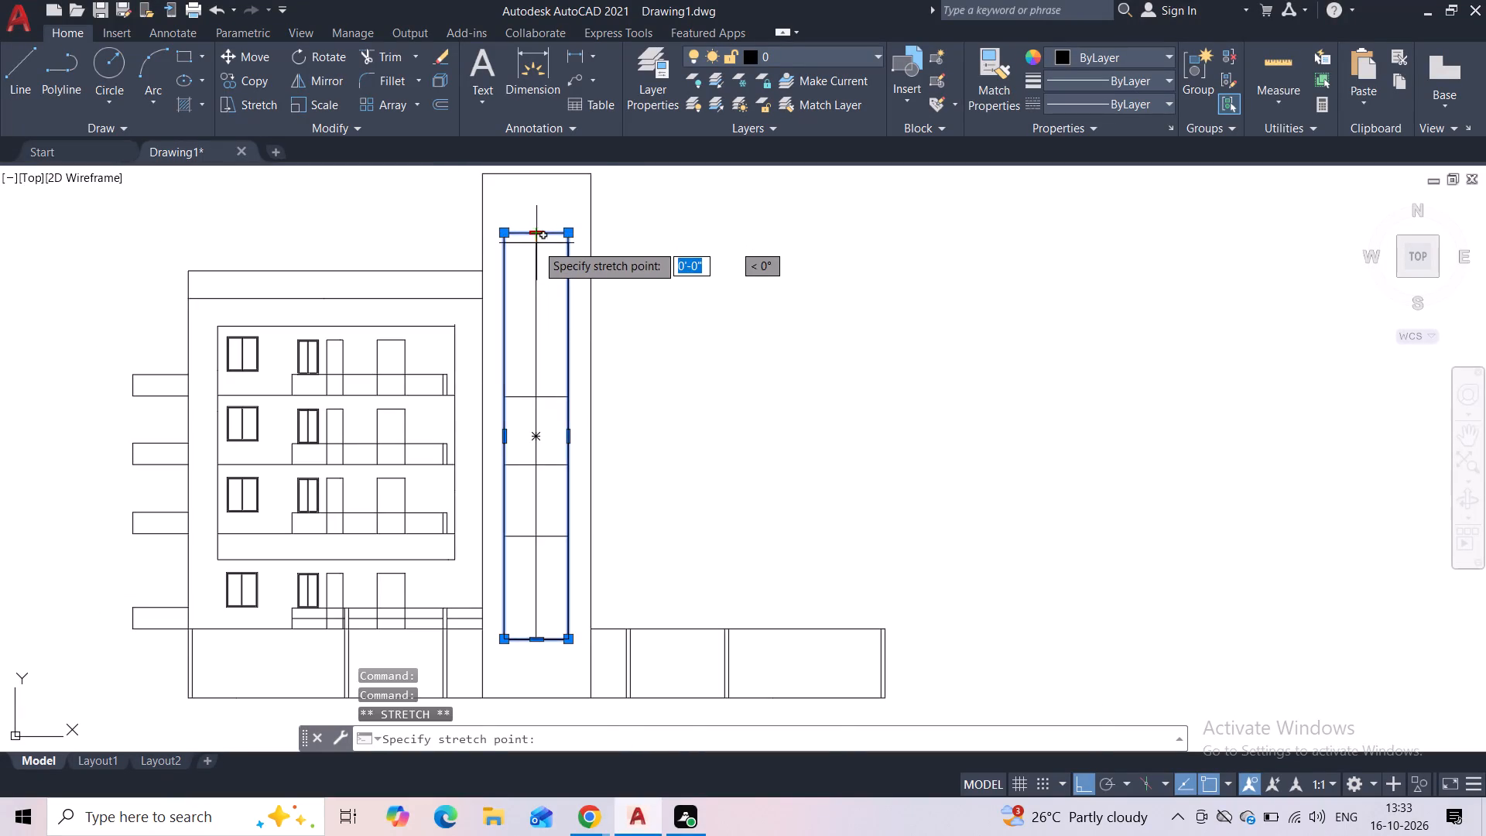
pyautogui.click(536, 255)
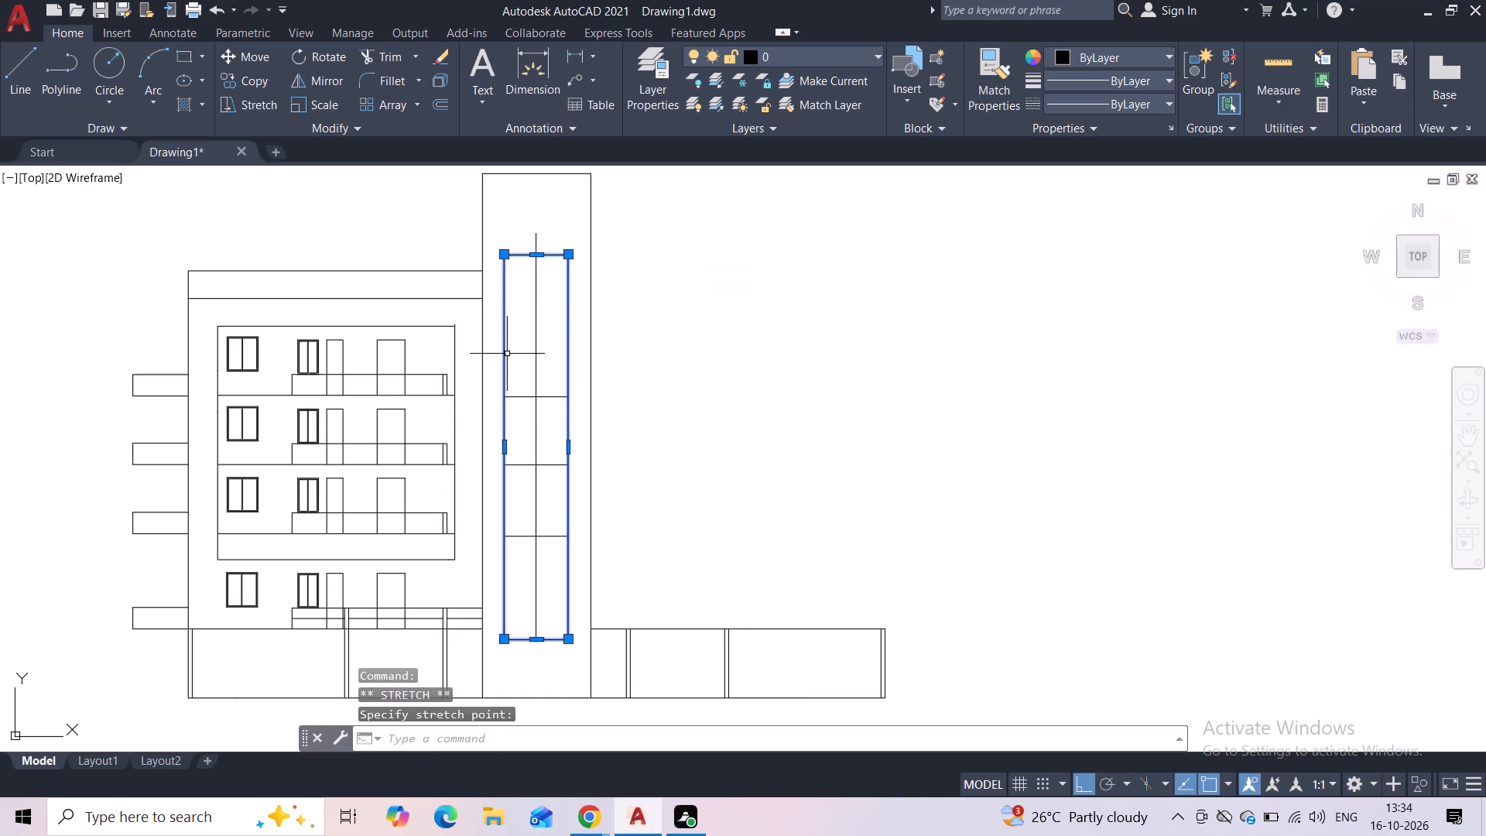
pyautogui.press('Escape')
# Trim off the part of the vertical centre line that projects above the tower's inner rectangle.
pyautogui.click(553, 241)
pyautogui.click(519, 244)
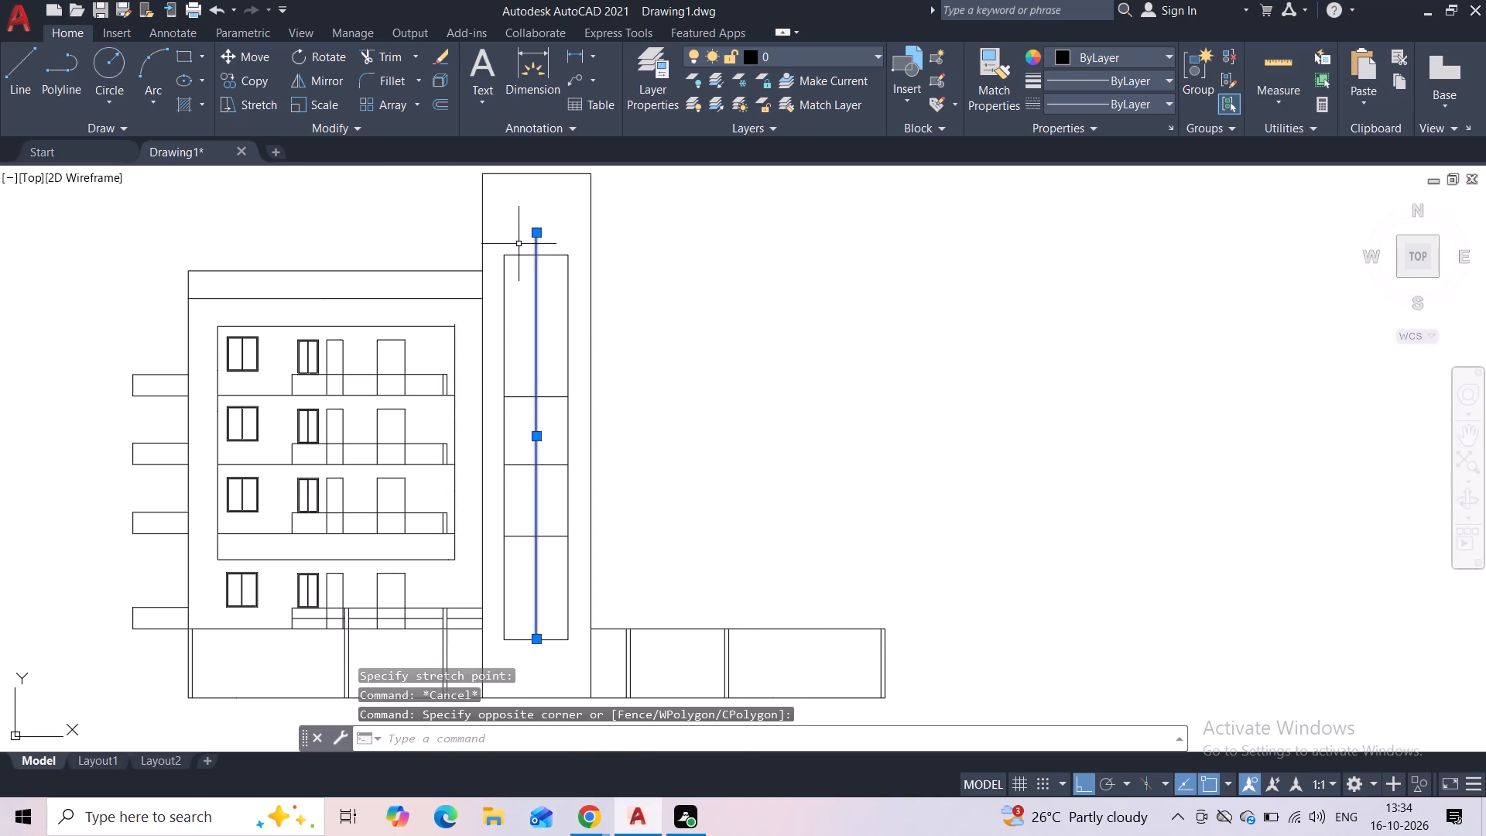
pyautogui.press('Escape')
pyautogui.click(395, 61)
pyautogui.moveTo(543, 234); pyautogui.dragTo(495, 242)
pyautogui.press('Escape')
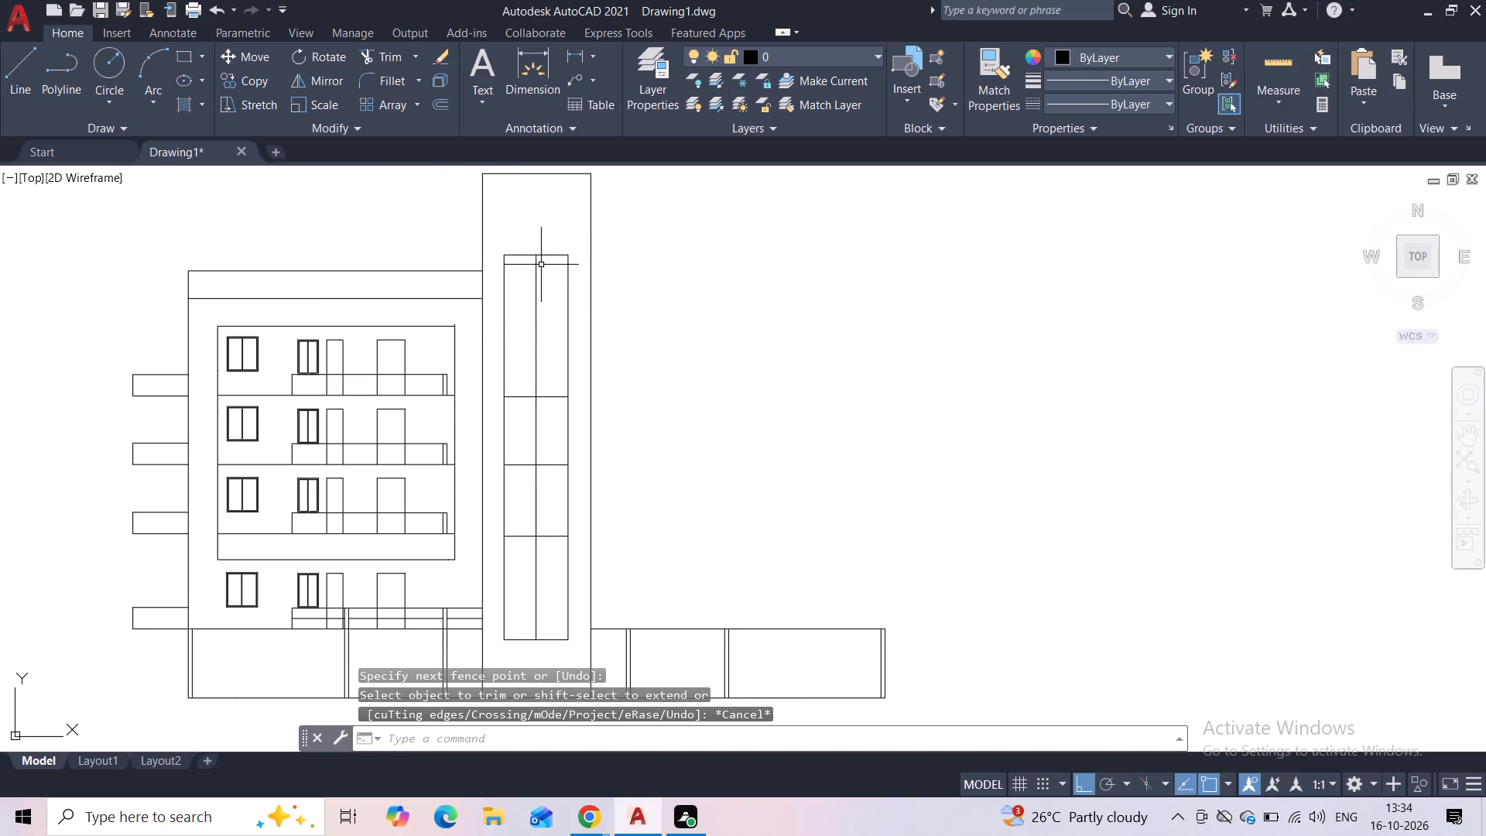
# Move the tower glazing's uppermost horizontal divider up to roughly the top of the wing's top-storey railing.
pyautogui.scroll(1, 545, 353)
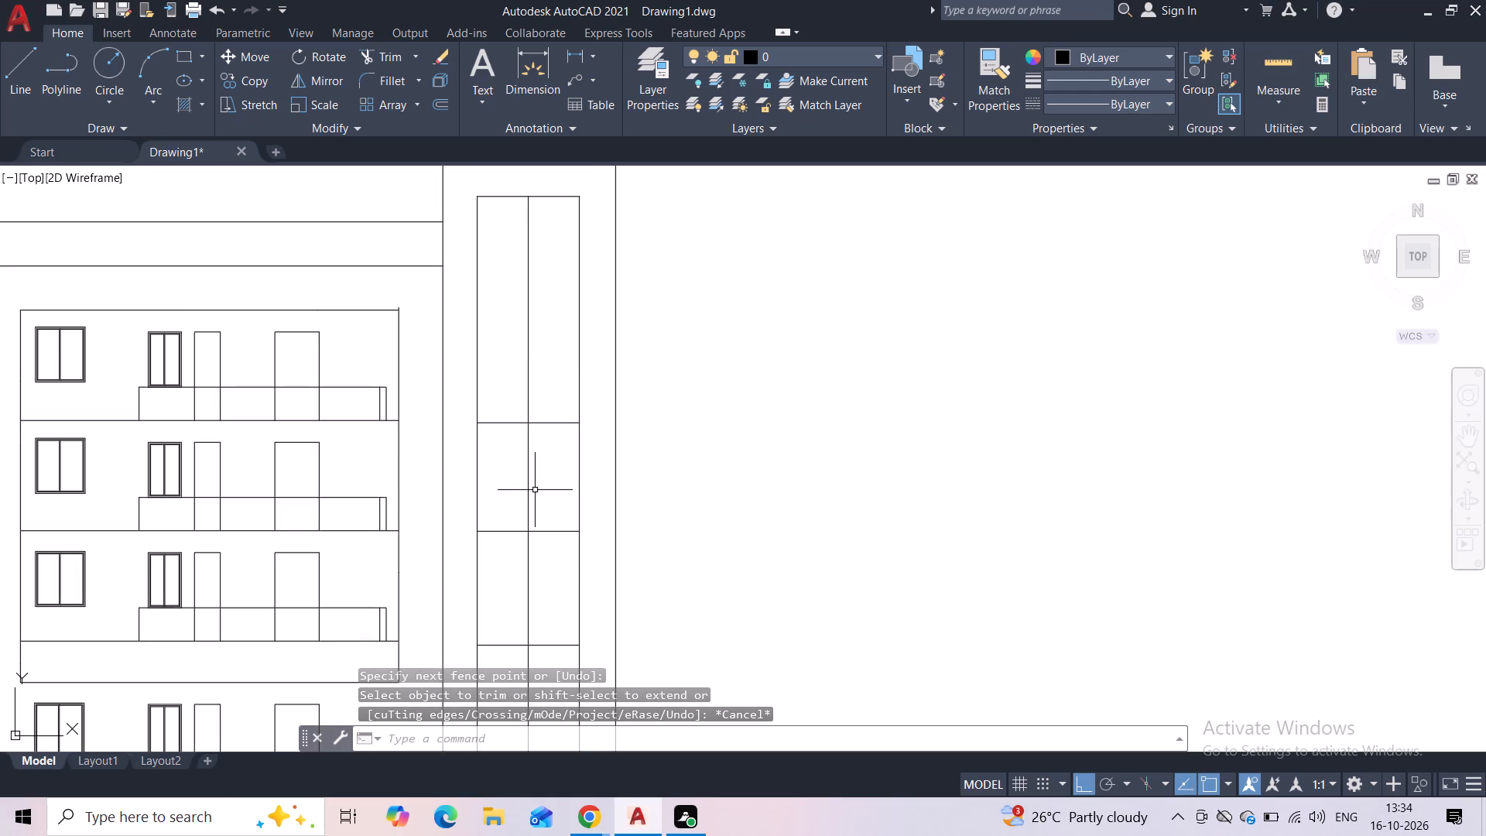
pyautogui.click(527, 423)
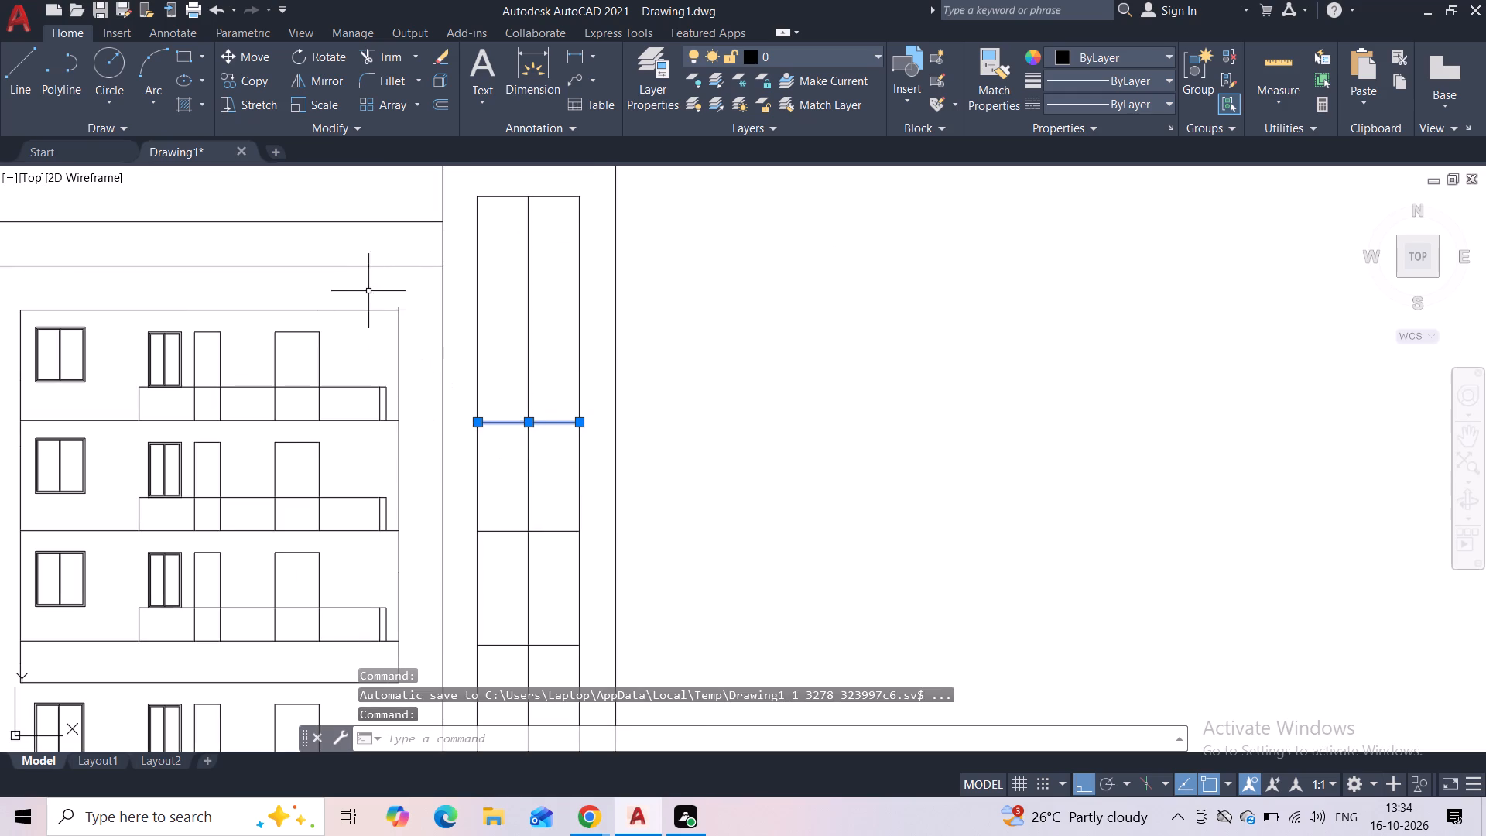
pyautogui.click(531, 424)
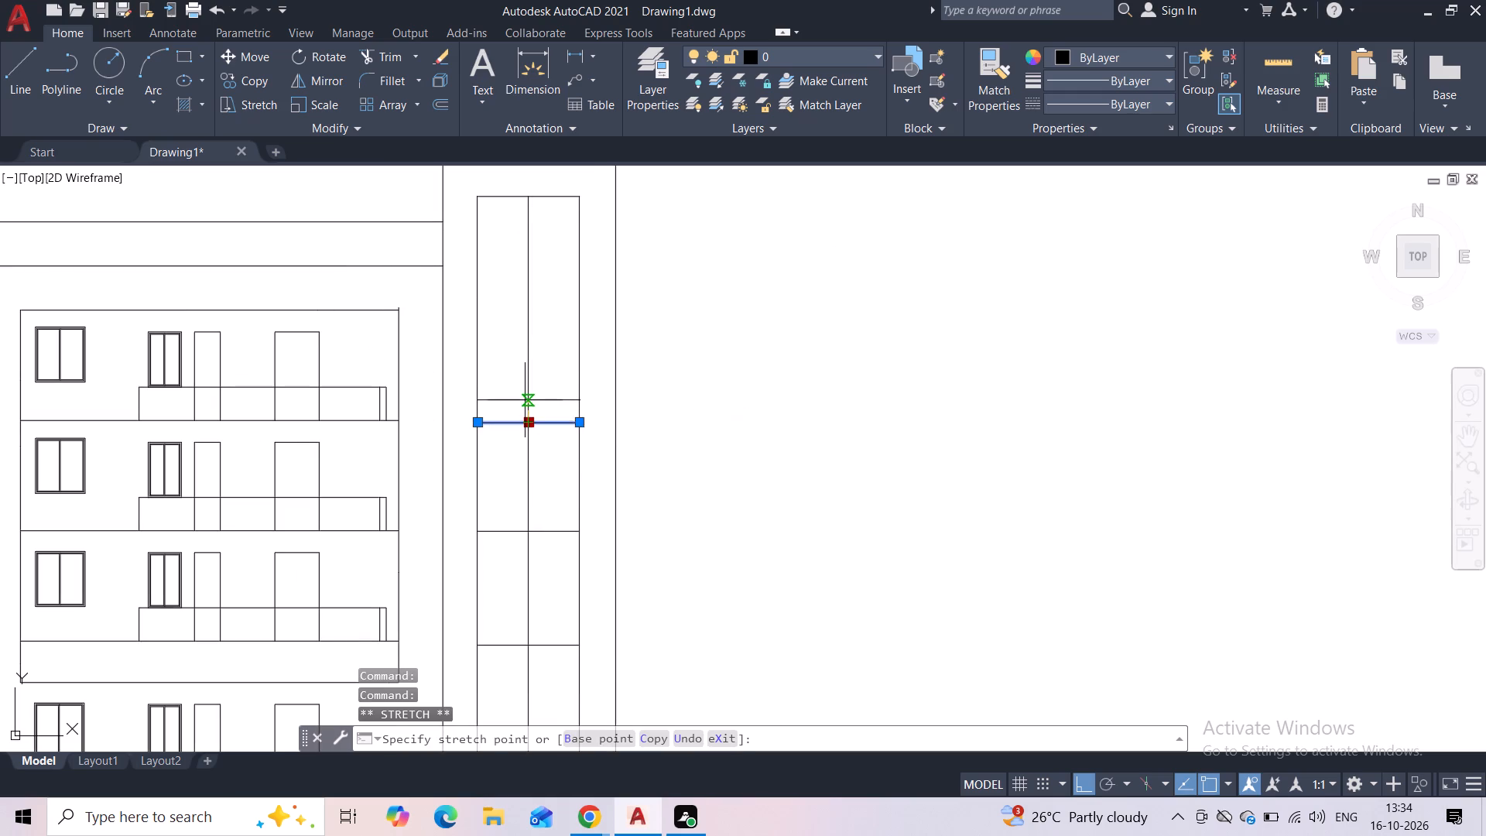
pyautogui.click(523, 392)
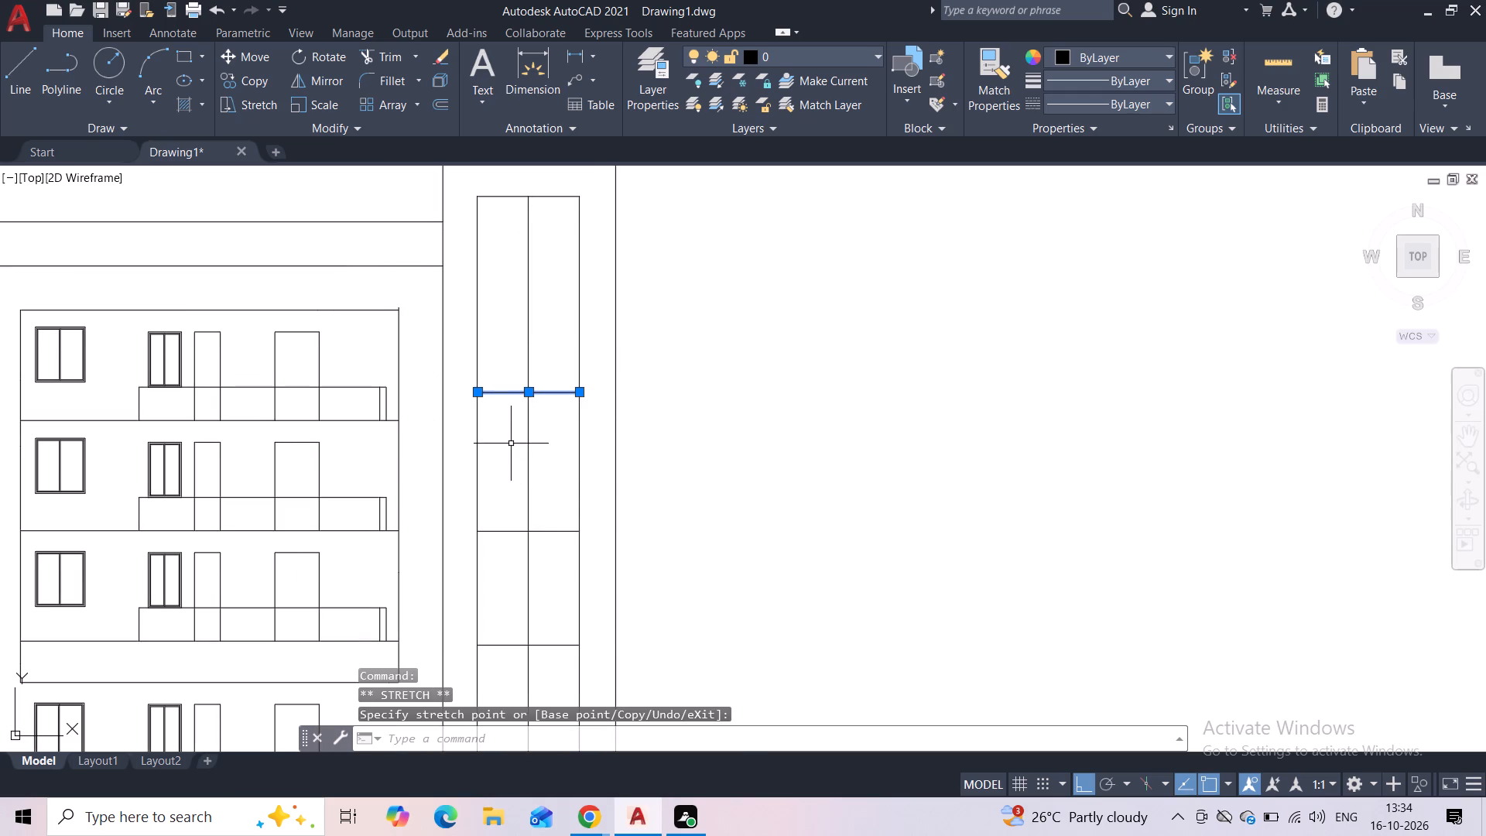
pyautogui.moveTo(510, 444); pyautogui.dragTo(506, 403, button='middle')
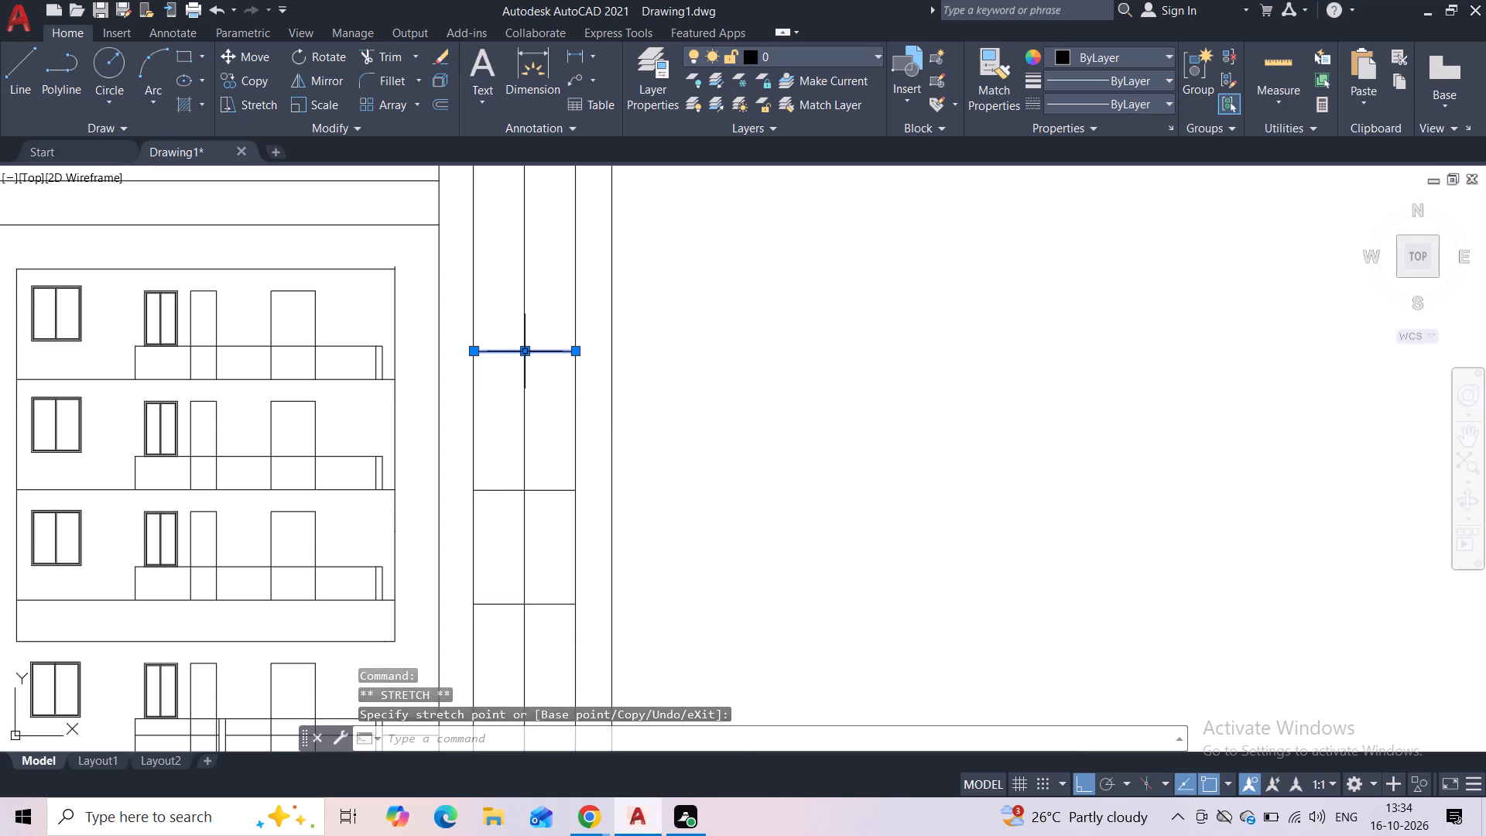
pyautogui.click(525, 353)
pyautogui.click(526, 342)
pyautogui.press('Escape')
# Move the tower glazing's lowest horizontal divider down to just above the bottom edge of the wing's raised band.
pyautogui.moveTo(494, 392); pyautogui.dragTo(498, 358, button='middle')
pyautogui.scroll(-1, 492, 408)
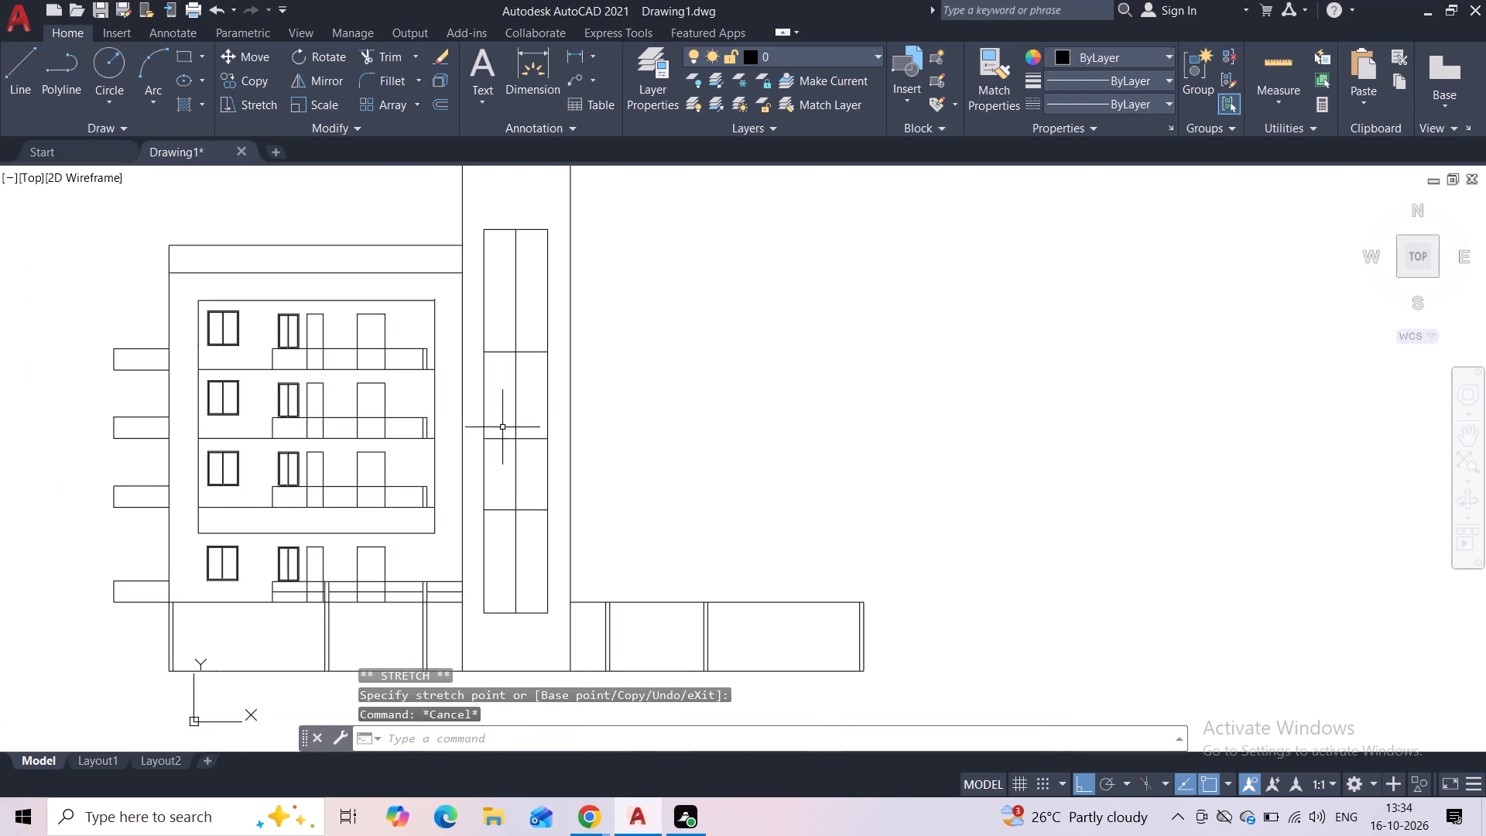
pyautogui.click(500, 510)
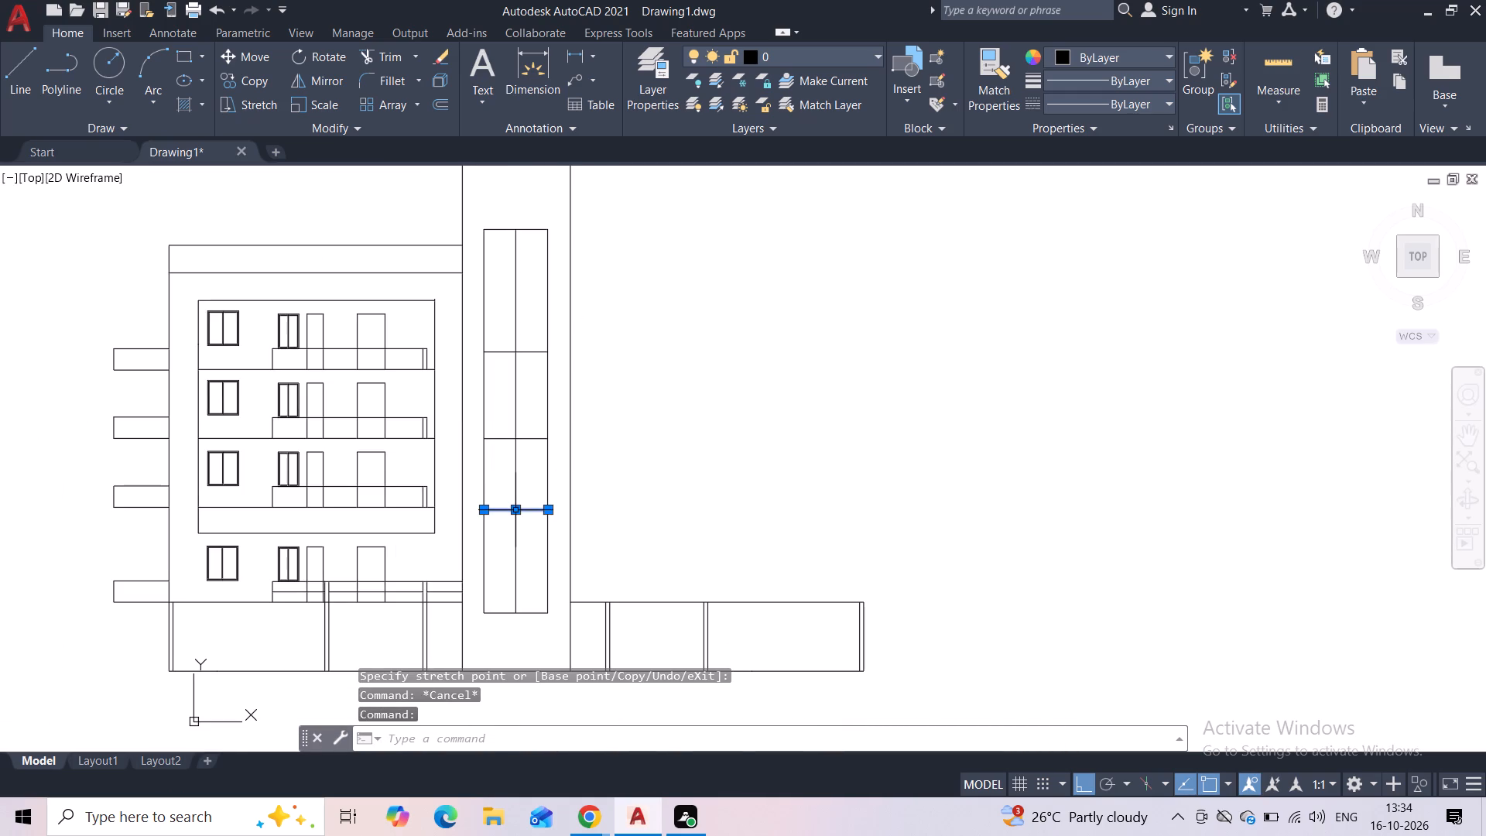
pyautogui.click(517, 510)
pyautogui.click(514, 526)
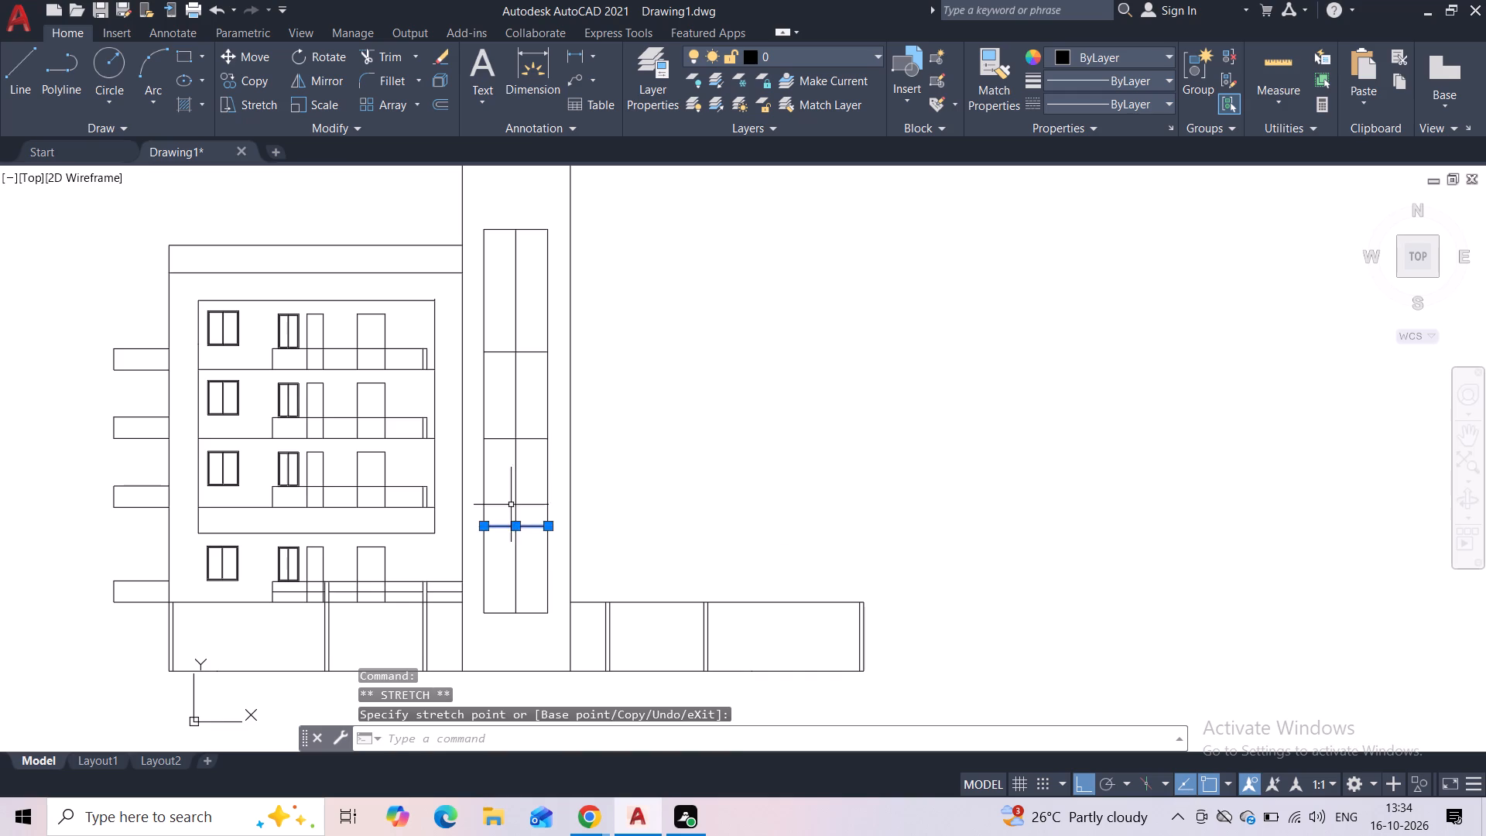
pyautogui.press('Escape')
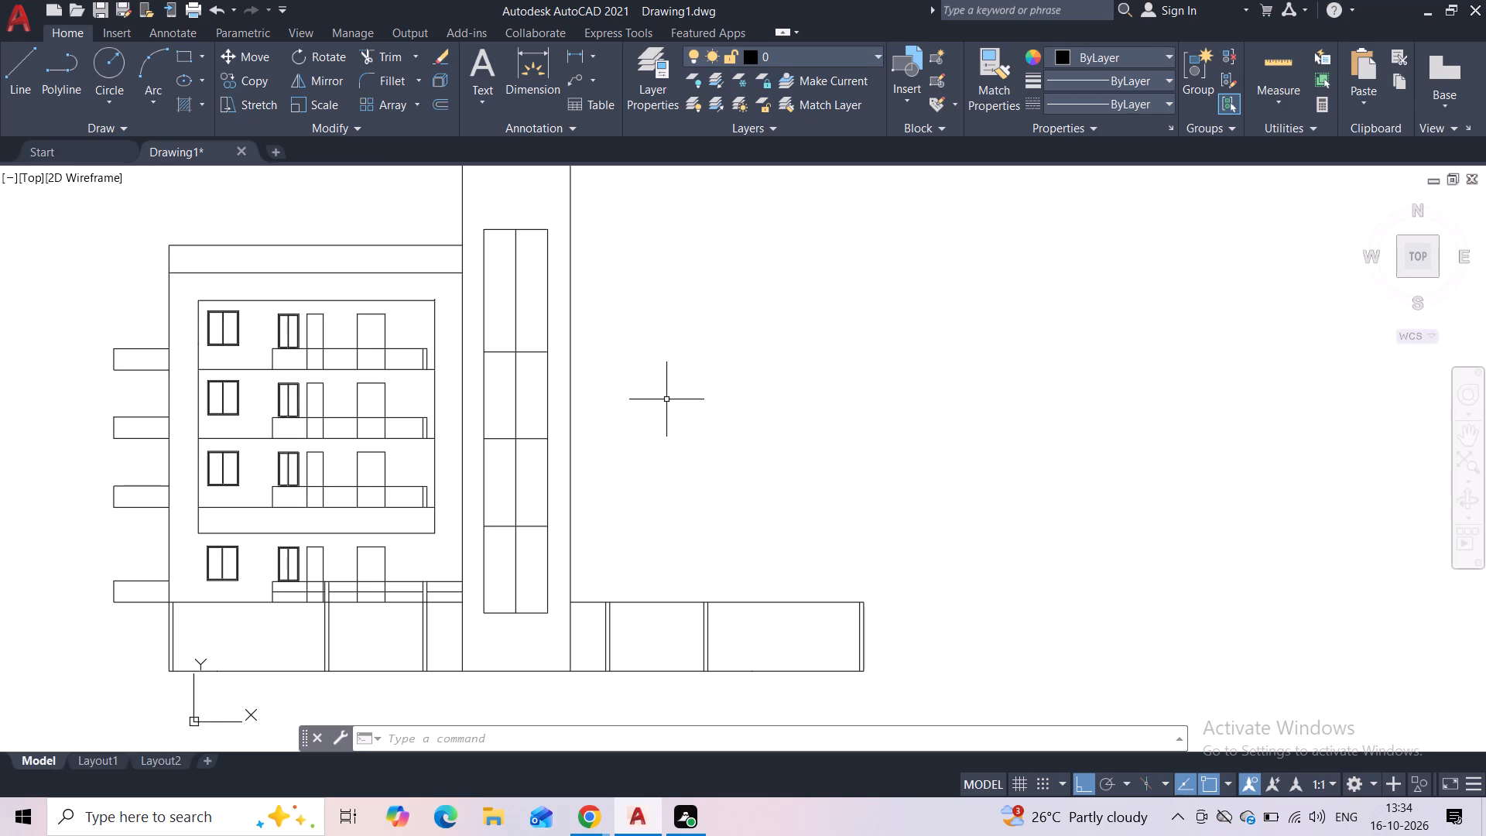
# Hatch the four panes in the upper two rows of the tower glazing with the GOST_GLASS pattern.
pyautogui.press('h')
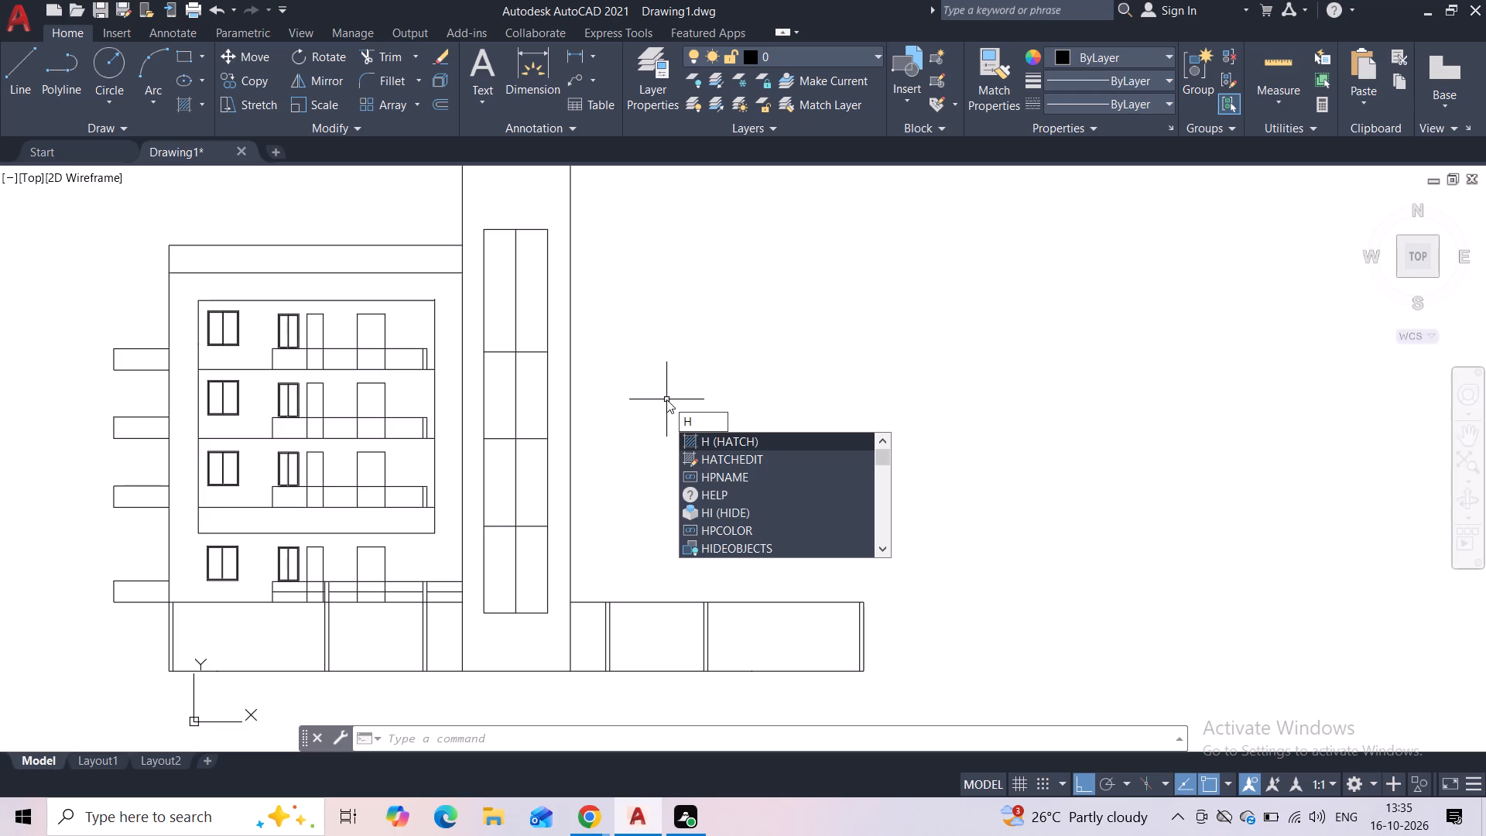
pyautogui.click(781, 441)
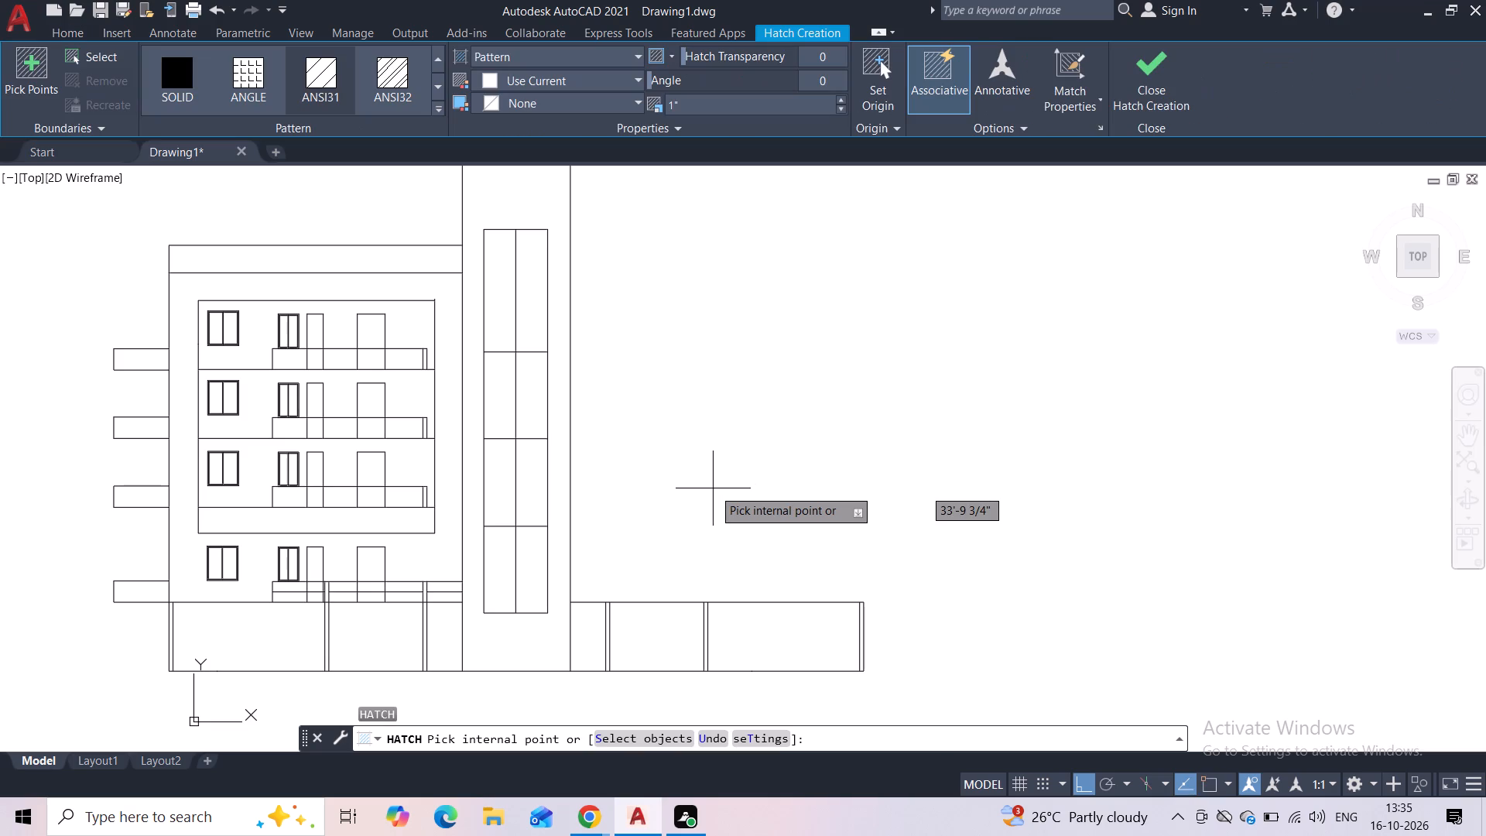
pyautogui.click(433, 106)
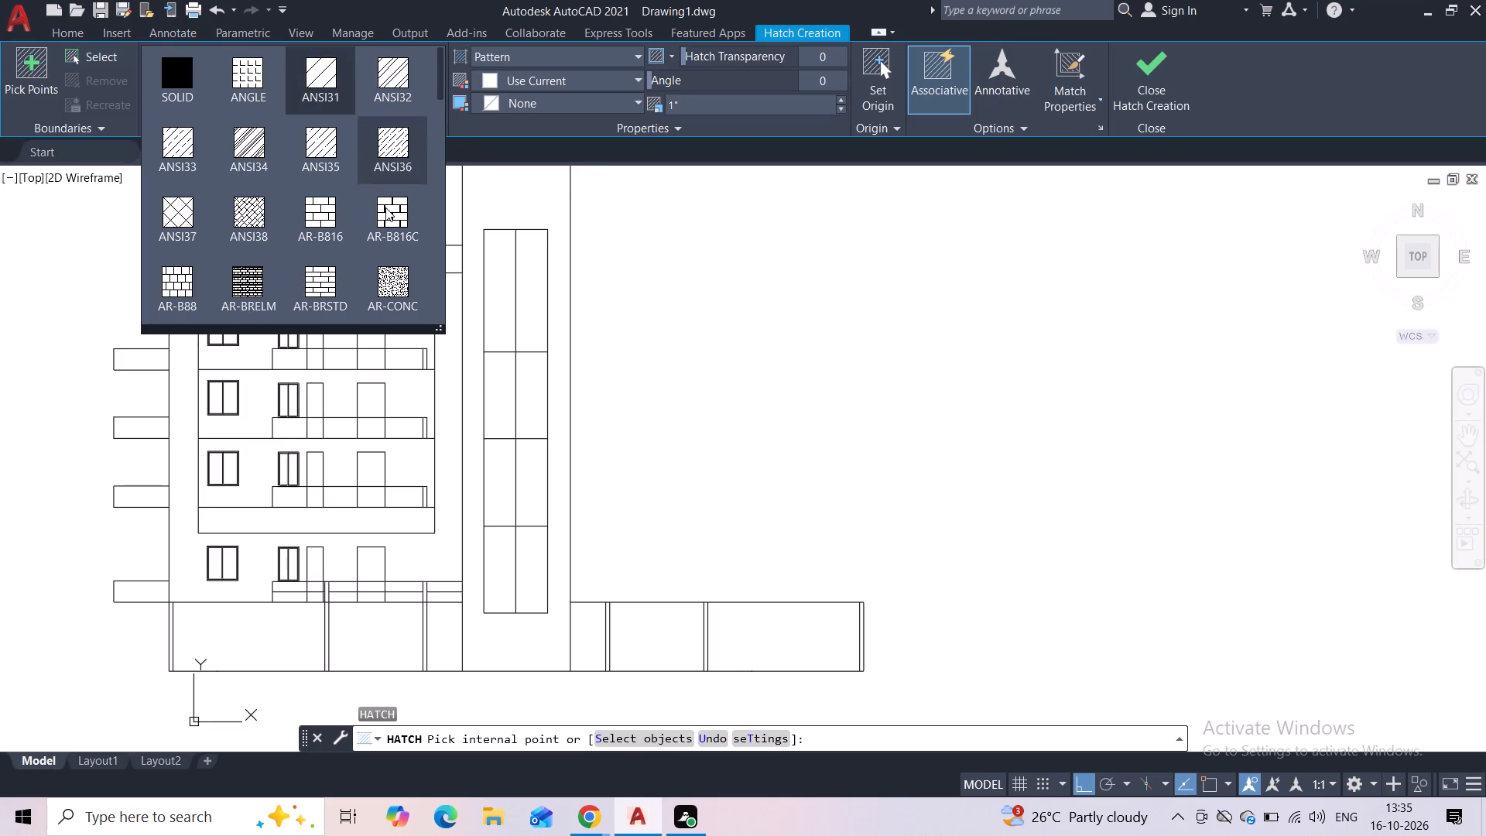
pyautogui.scroll(-3, 327, 253)
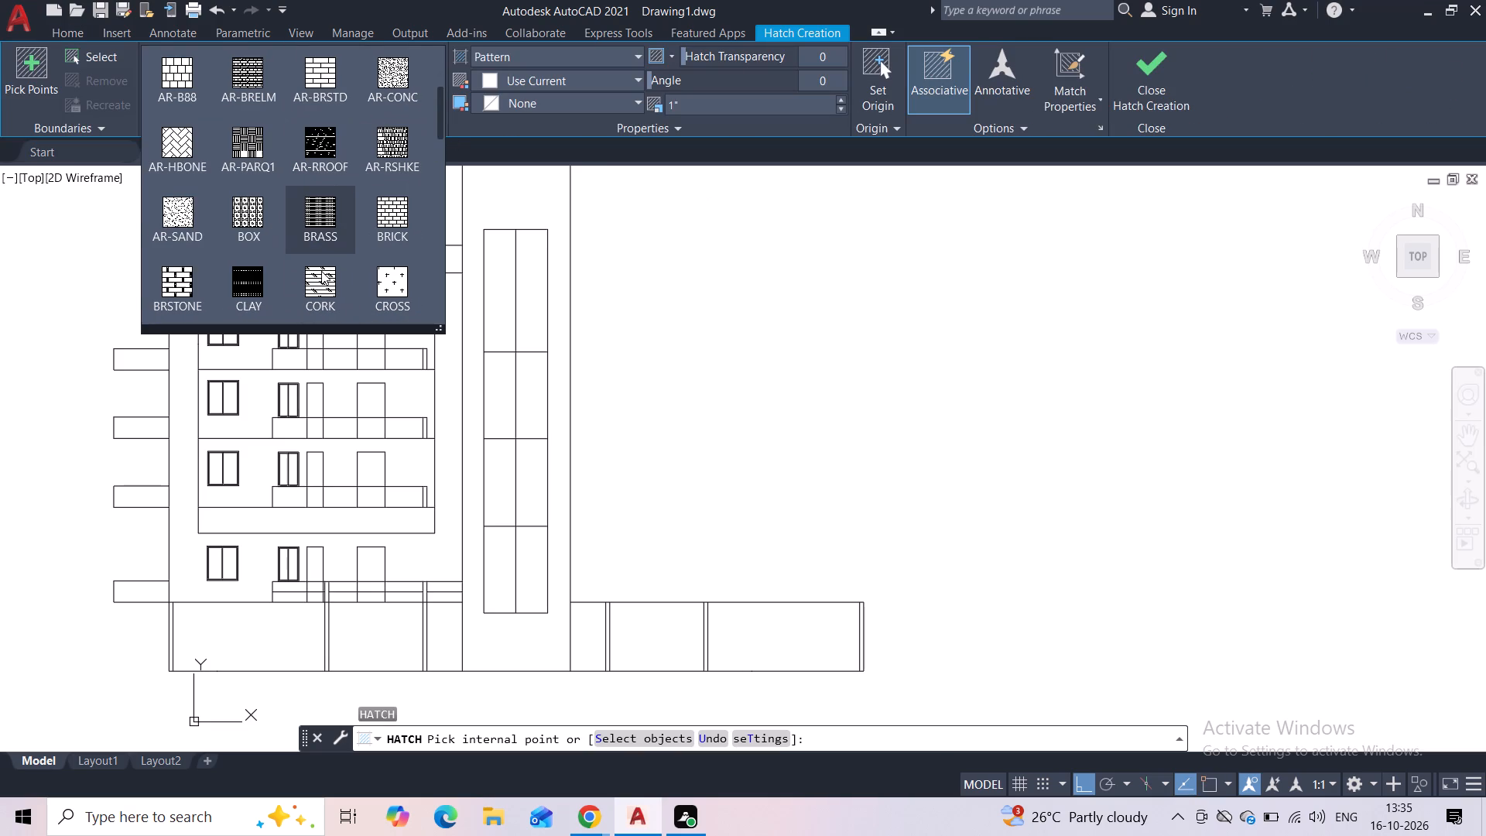
pyautogui.scroll(-1, 321, 271)
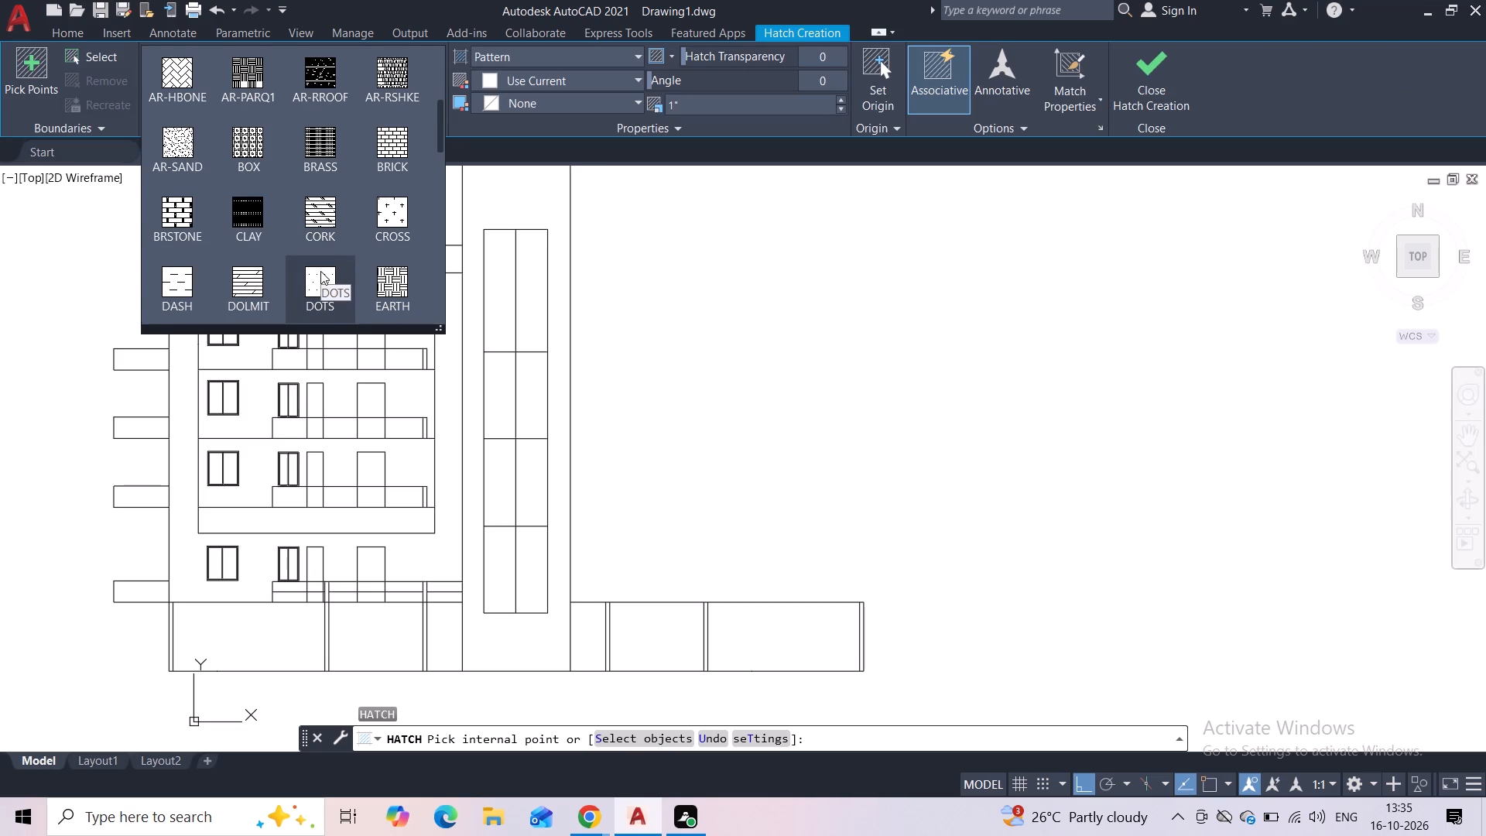
pyautogui.scroll(-3, 320, 271)
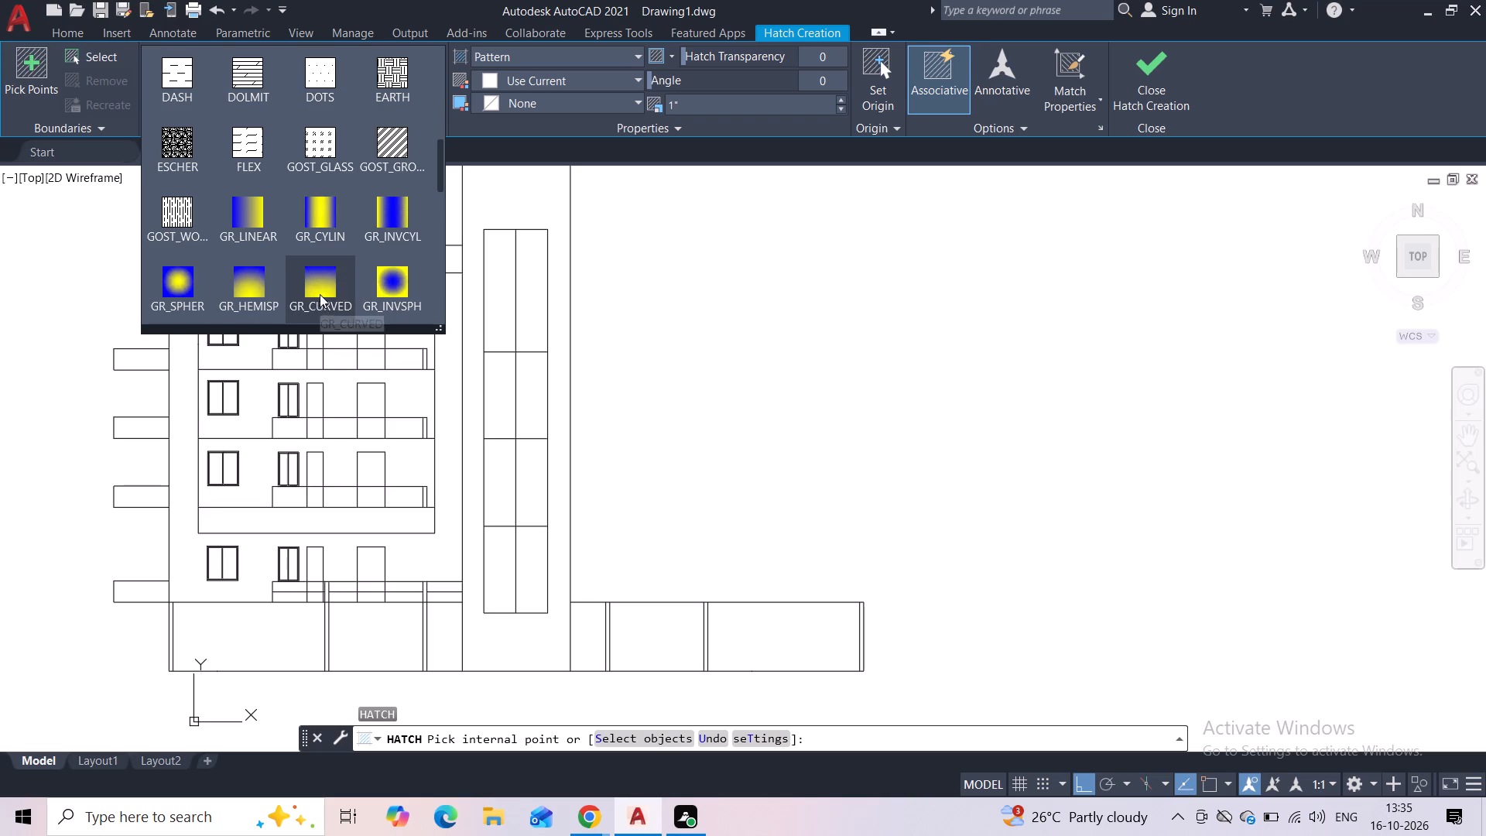
pyautogui.click(329, 174)
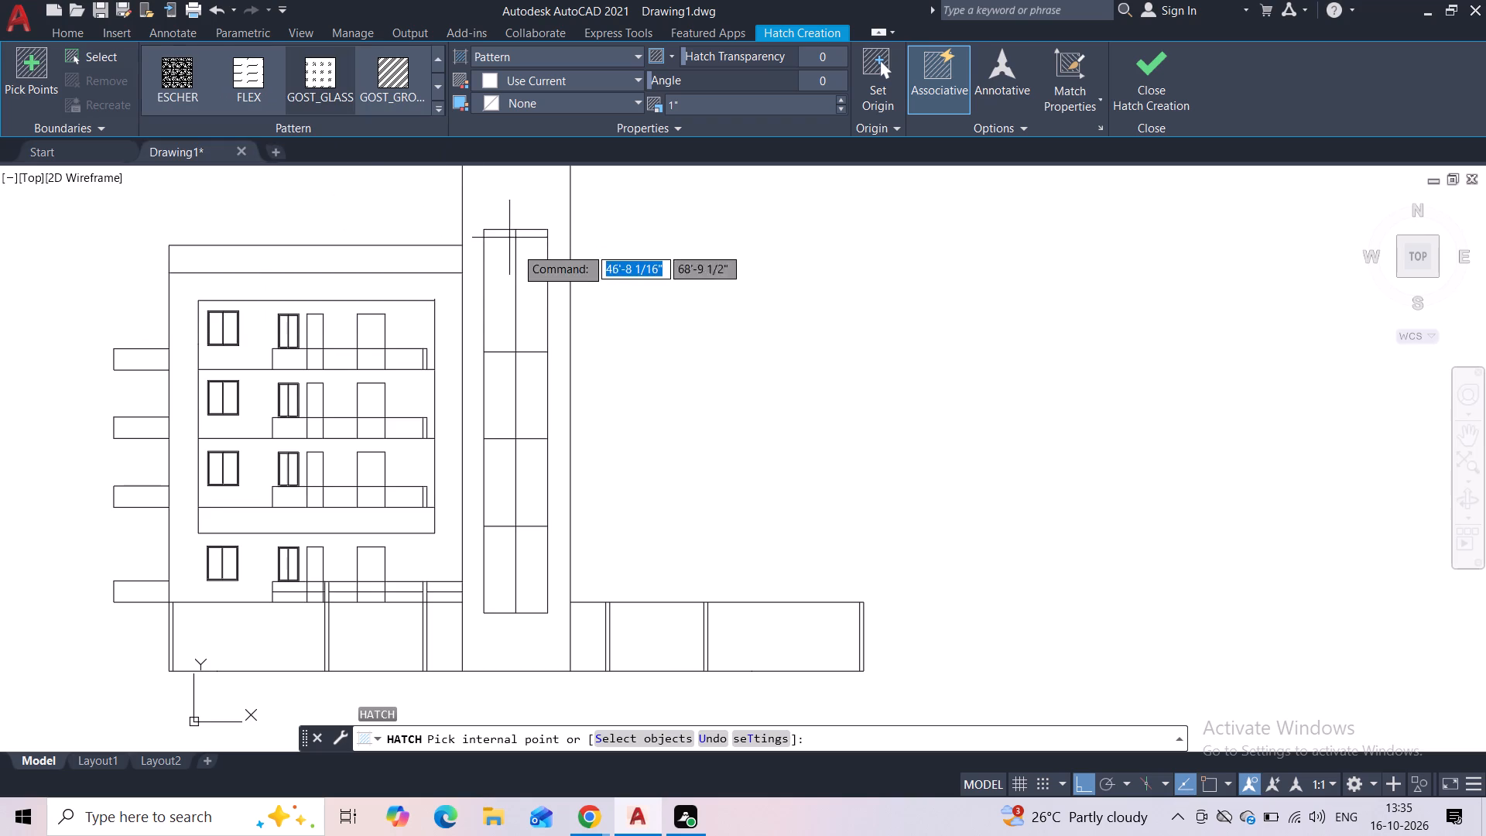
pyautogui.scroll(1, 598, 280)
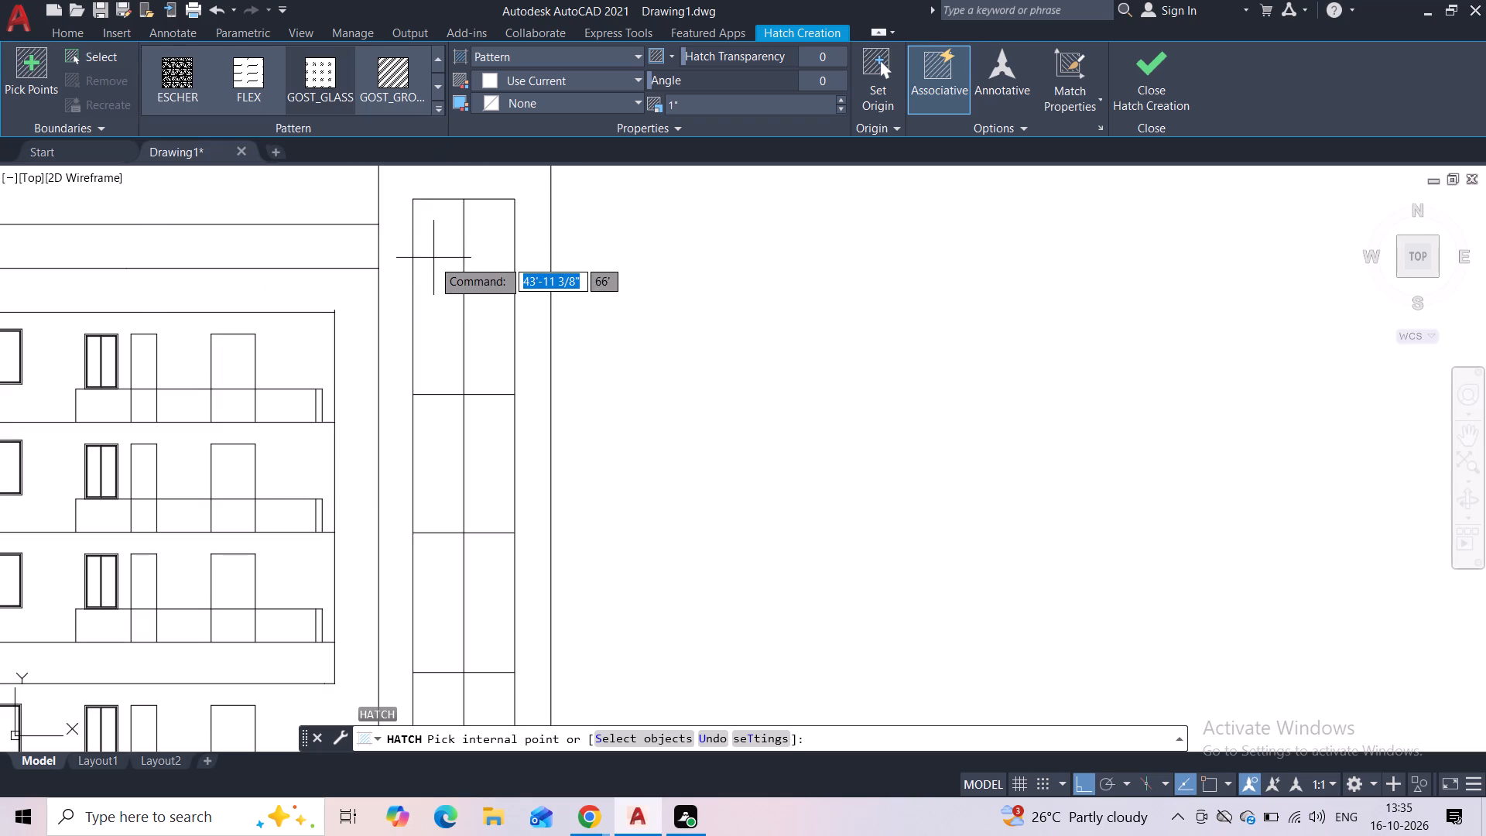
pyautogui.click(432, 272)
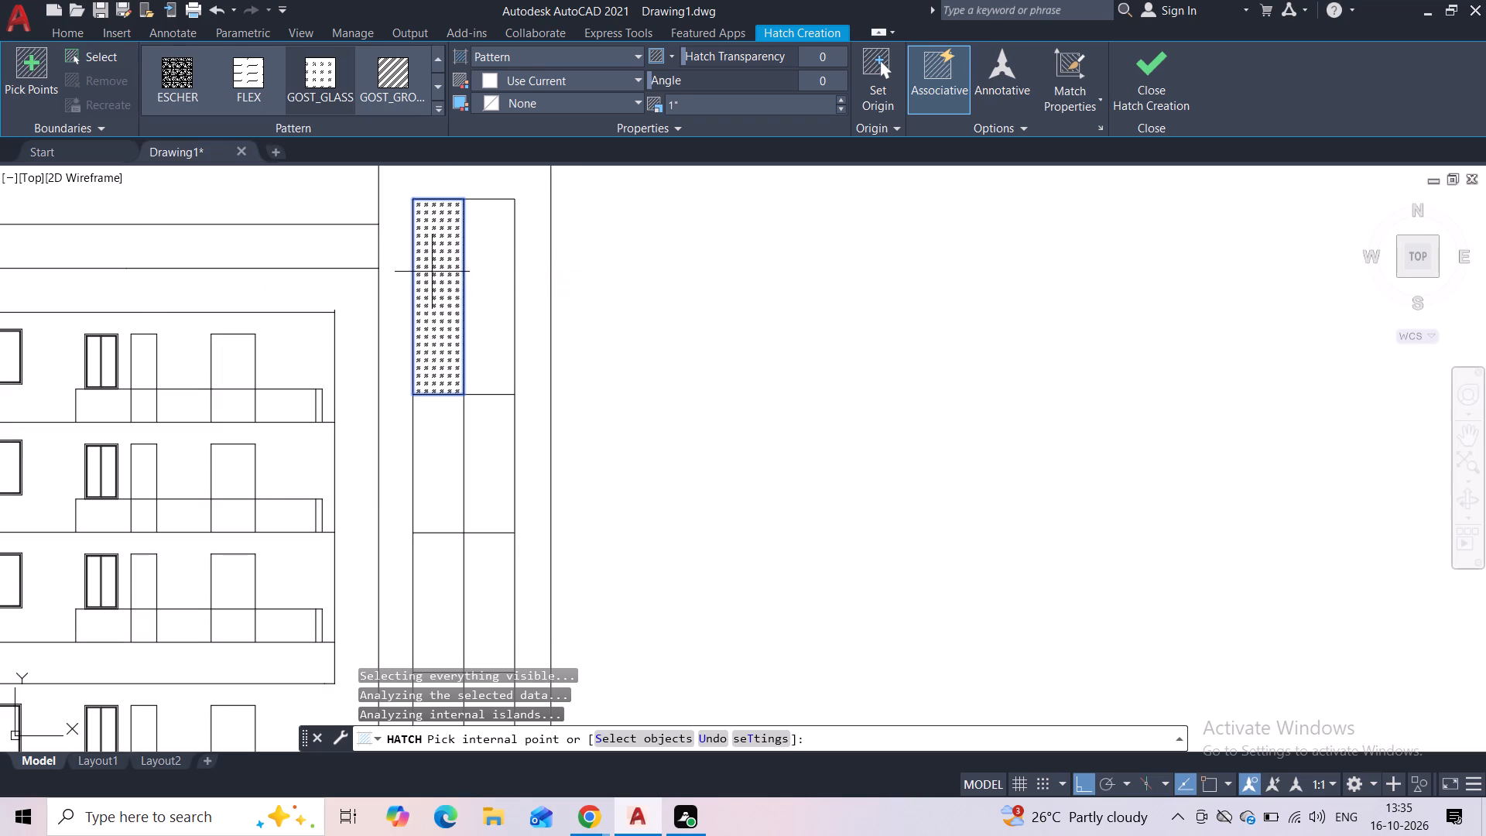
pyautogui.click(478, 302)
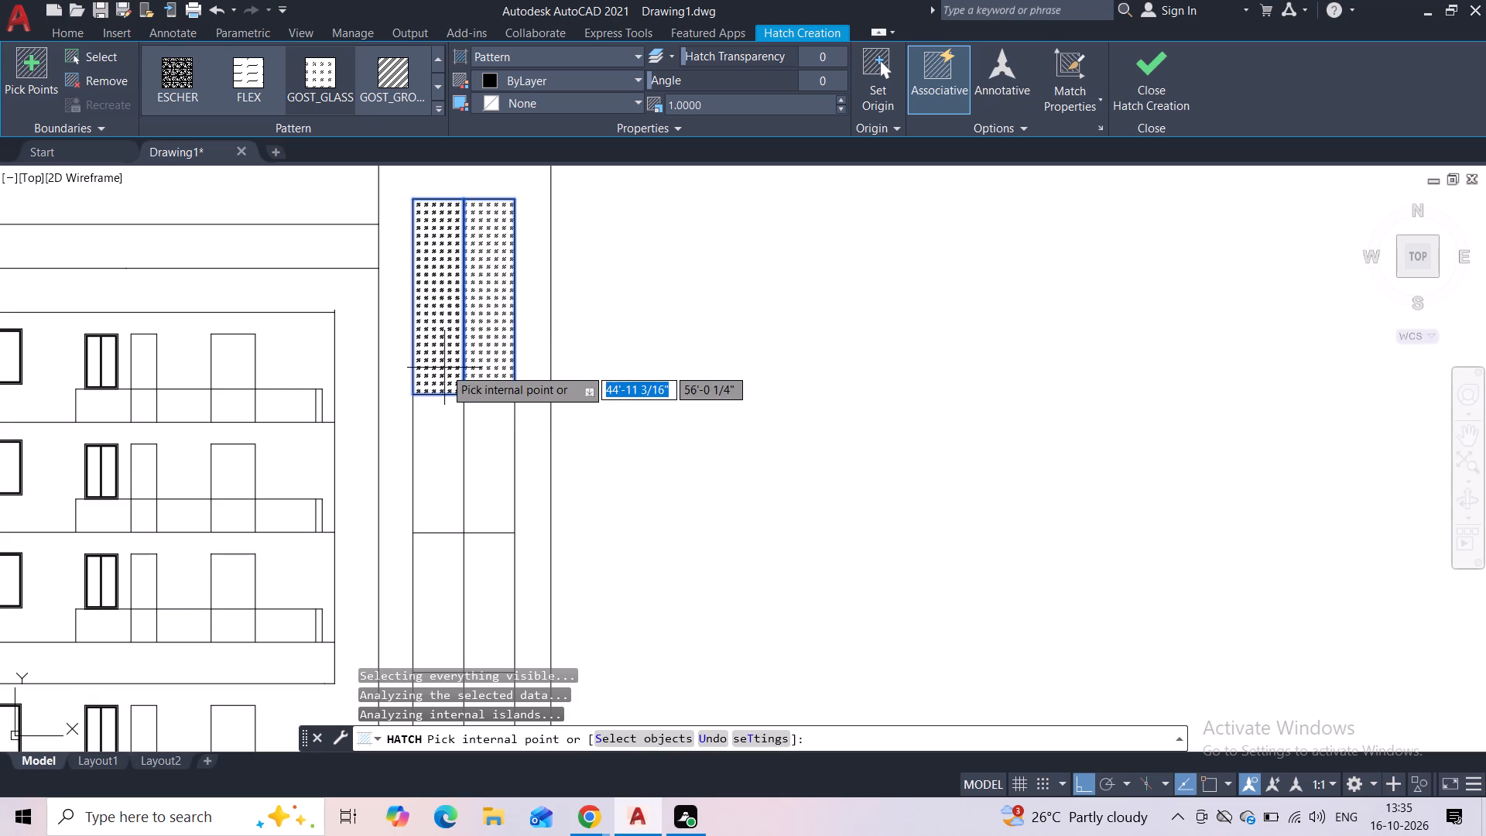
pyautogui.click(423, 444)
pyautogui.click(473, 447)
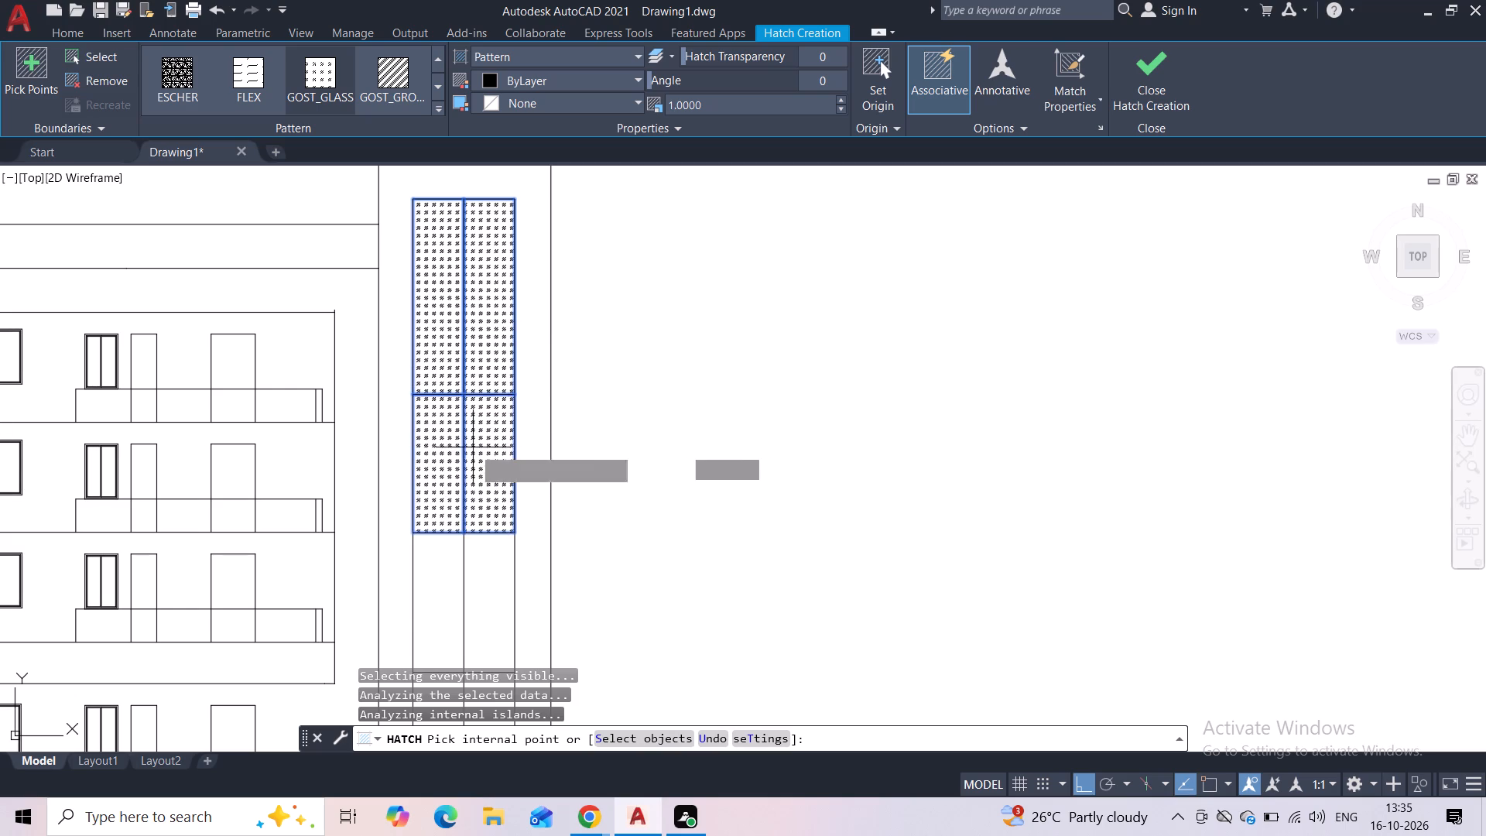
# Add the four panes in the lower two rows of the tower glazing to the glass hatch.
pyautogui.moveTo(478, 461); pyautogui.dragTo(475, 334, button='middle')
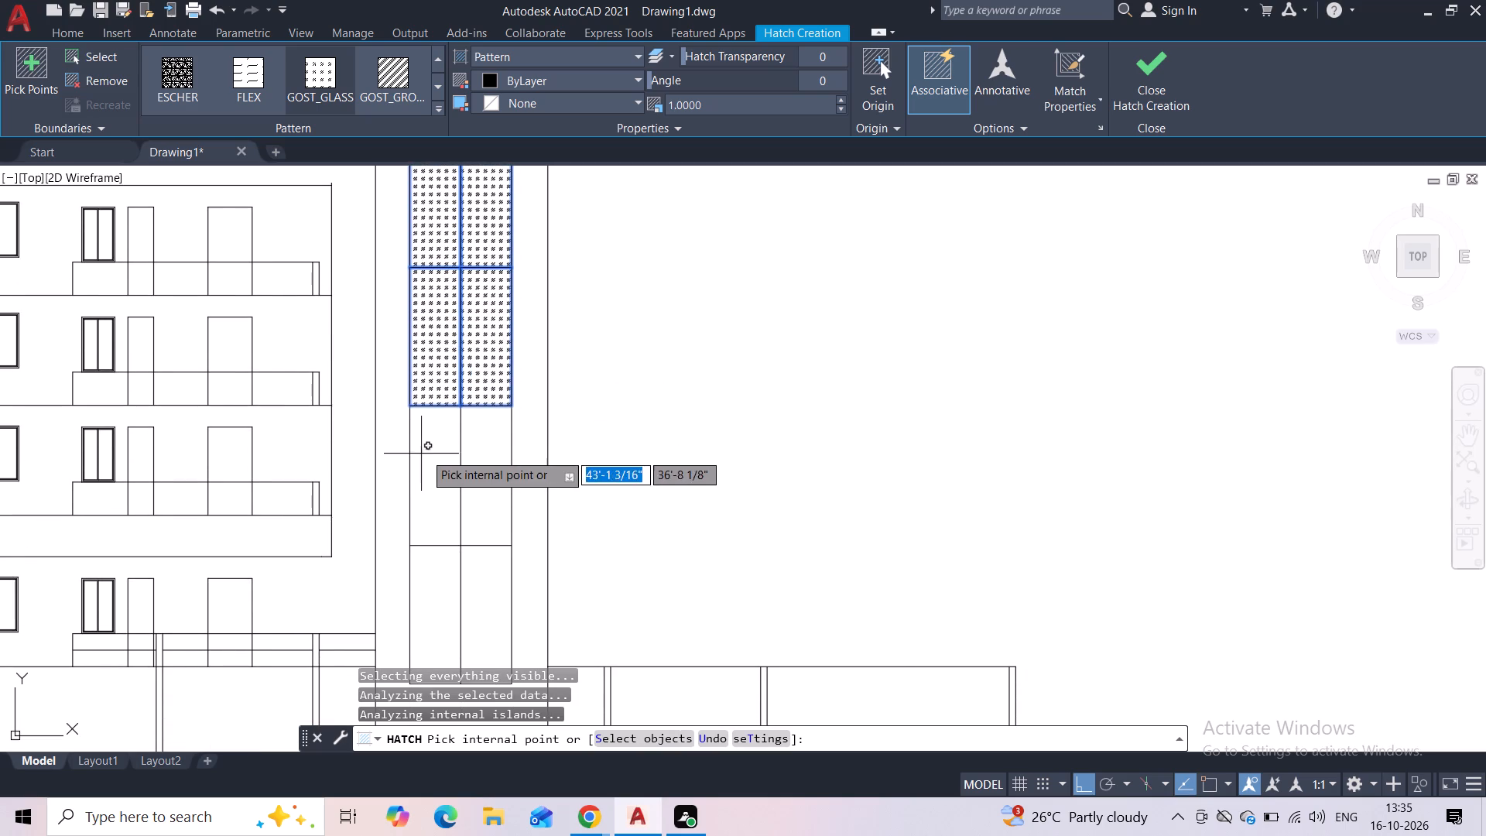
pyautogui.click(426, 452)
pyautogui.click(480, 467)
pyautogui.moveTo(459, 509); pyautogui.dragTo(454, 392, button='middle')
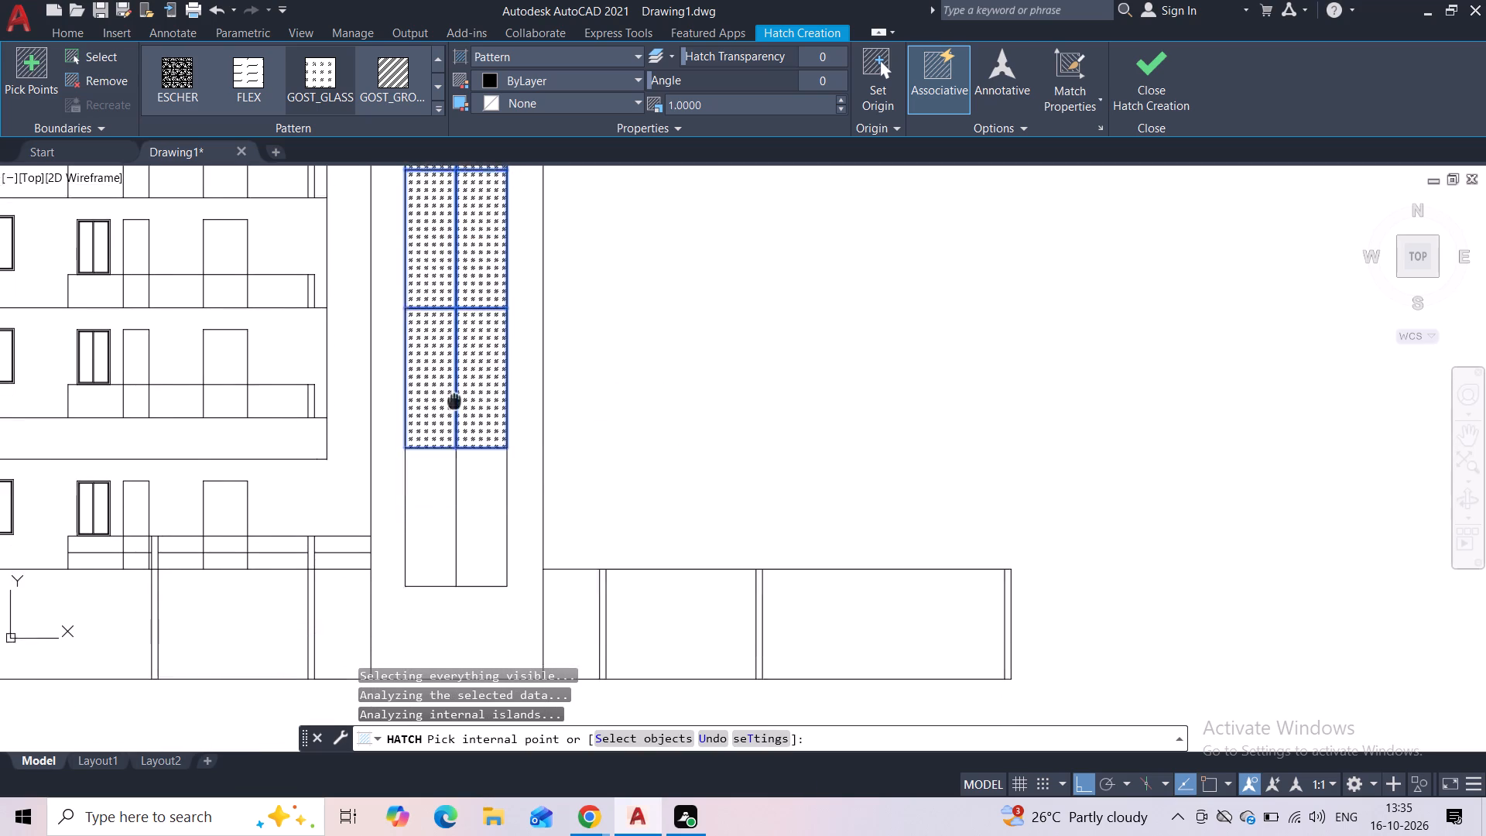
pyautogui.moveTo(454, 392); pyautogui.dragTo(453, 392, button='middle')
pyautogui.click(424, 457)
pyautogui.click(470, 471)
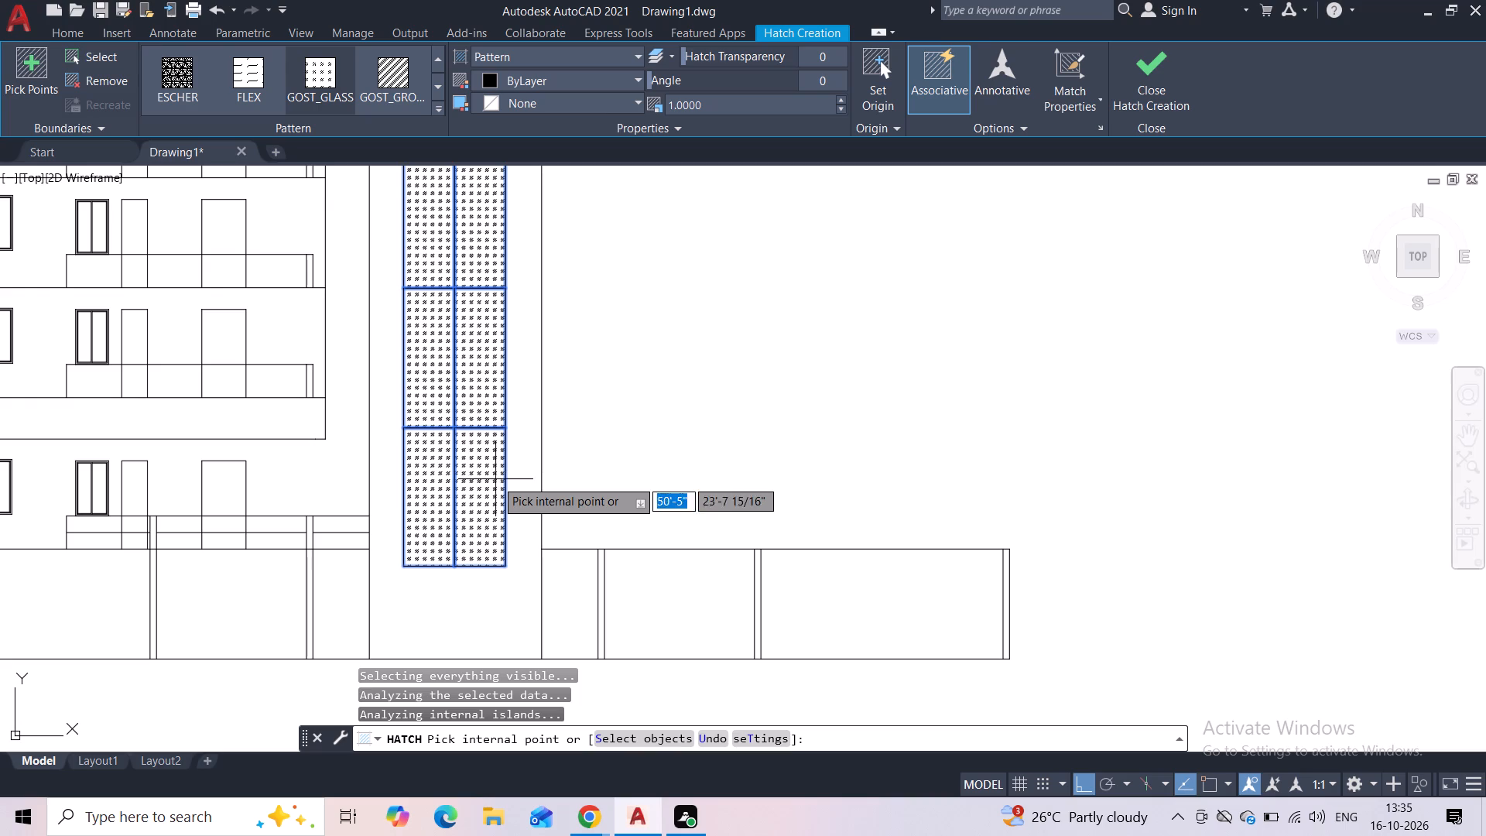
# Set the glass hatch scale to 6.2 and finish the hatch.
pyautogui.click(839, 102)
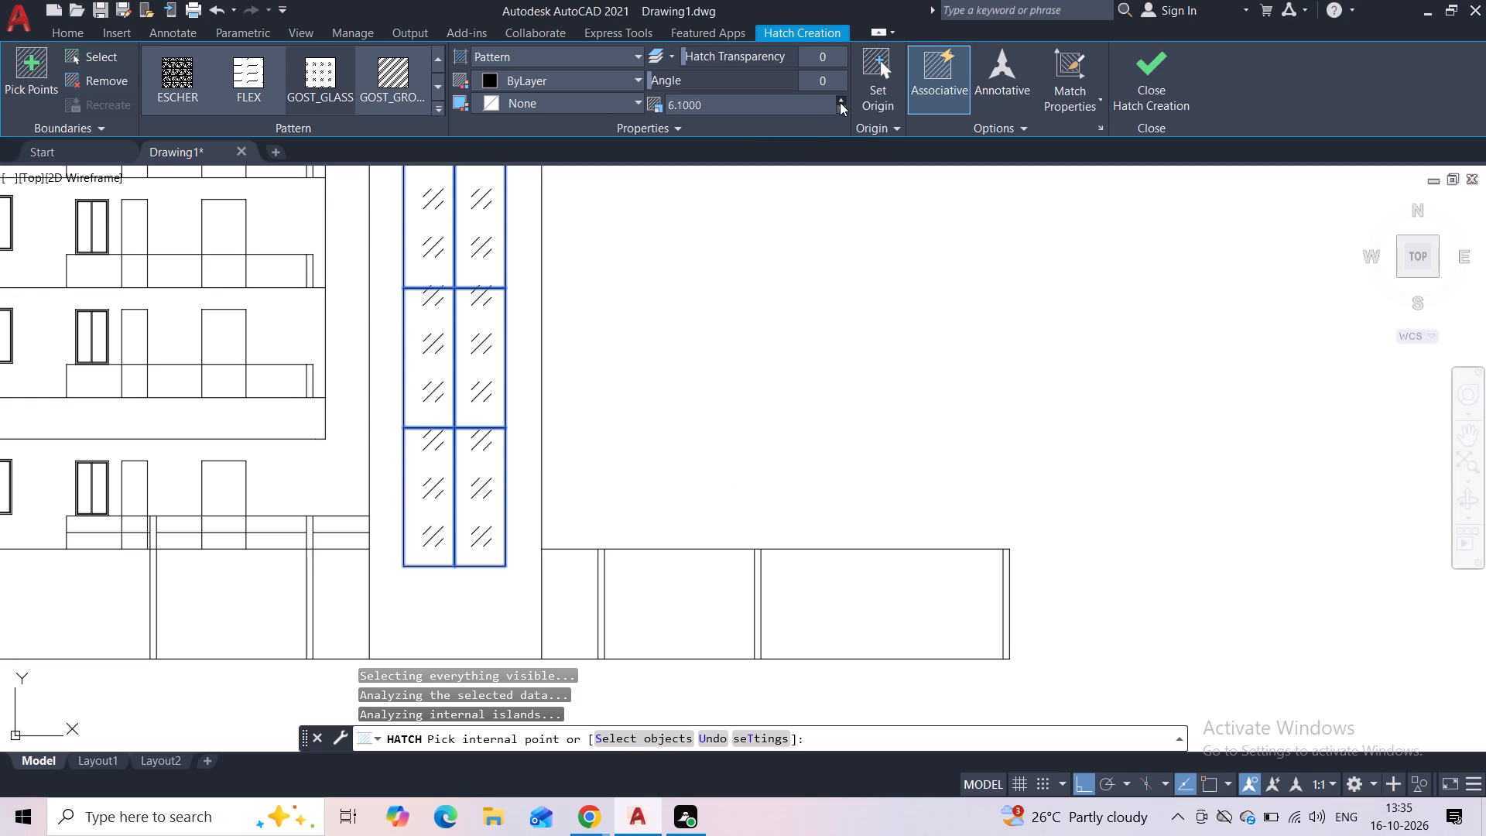
pyautogui.scroll(-2, 823, 259)
pyautogui.moveTo(821, 259); pyautogui.dragTo(744, 333, button='middle')
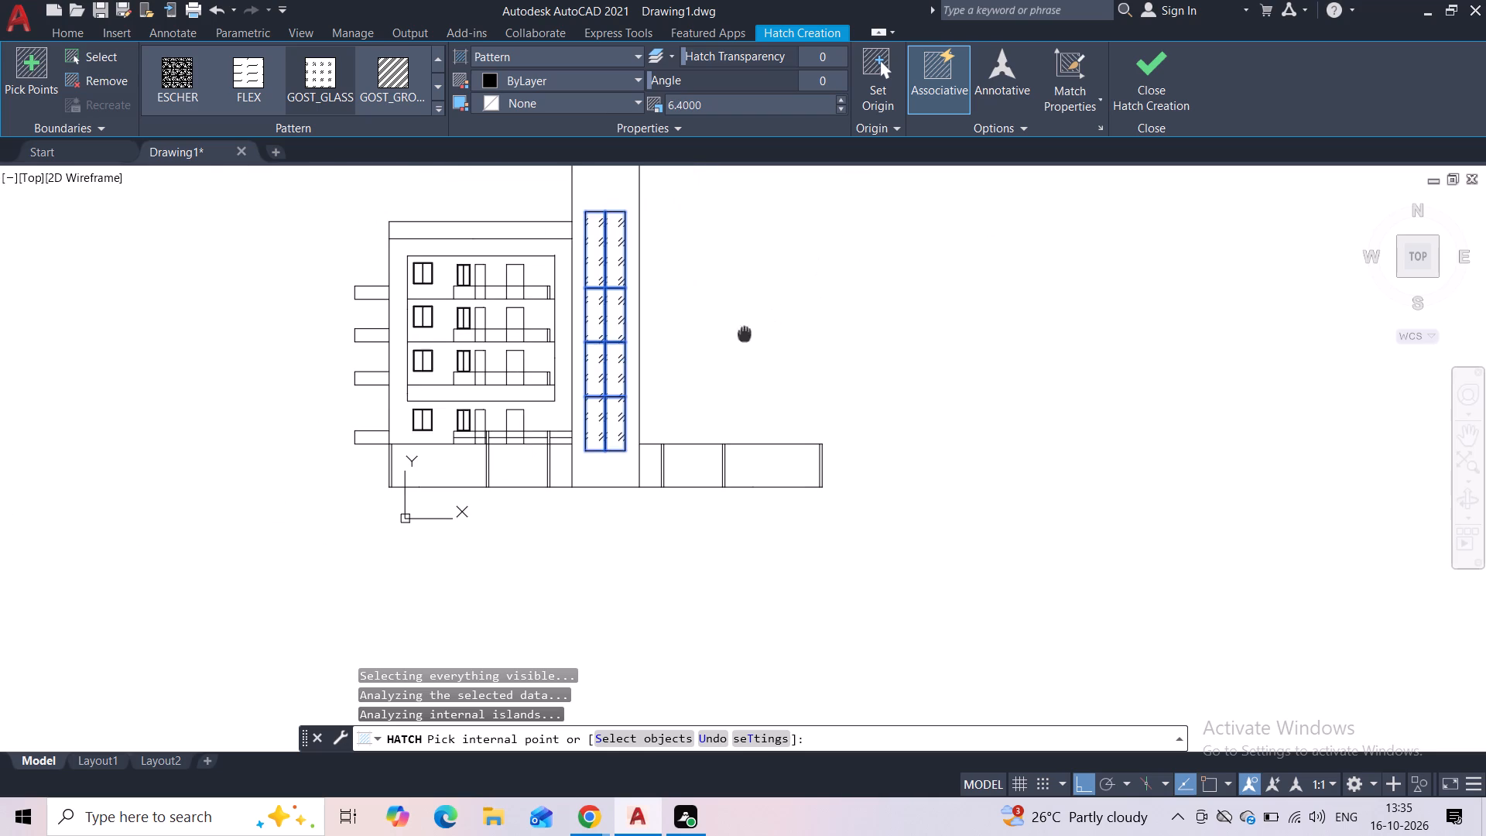
pyautogui.moveTo(744, 333); pyautogui.dragTo(739, 334, button='middle')
pyautogui.click(837, 109)
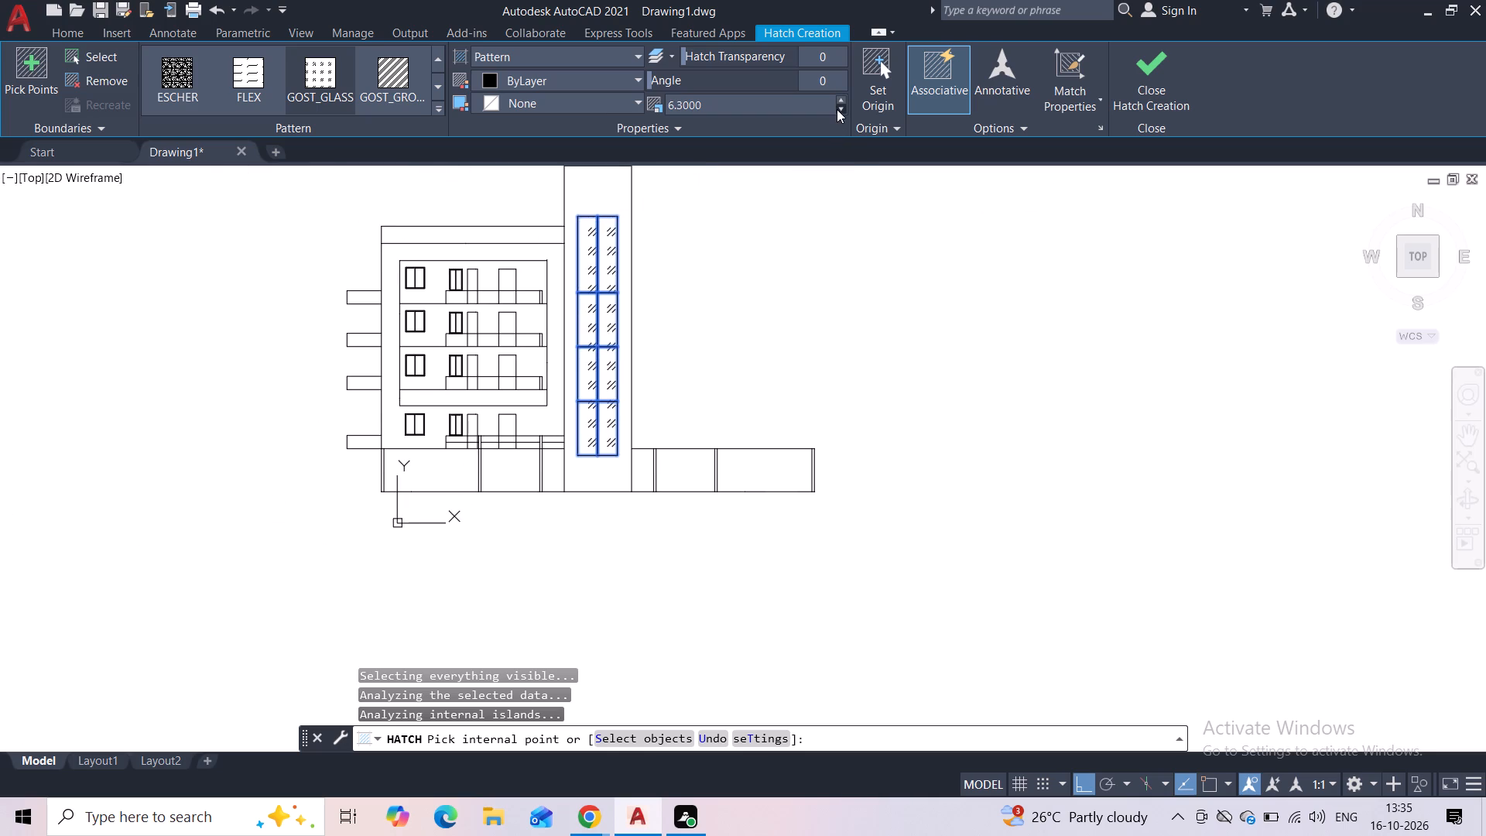
pyautogui.click(837, 109)
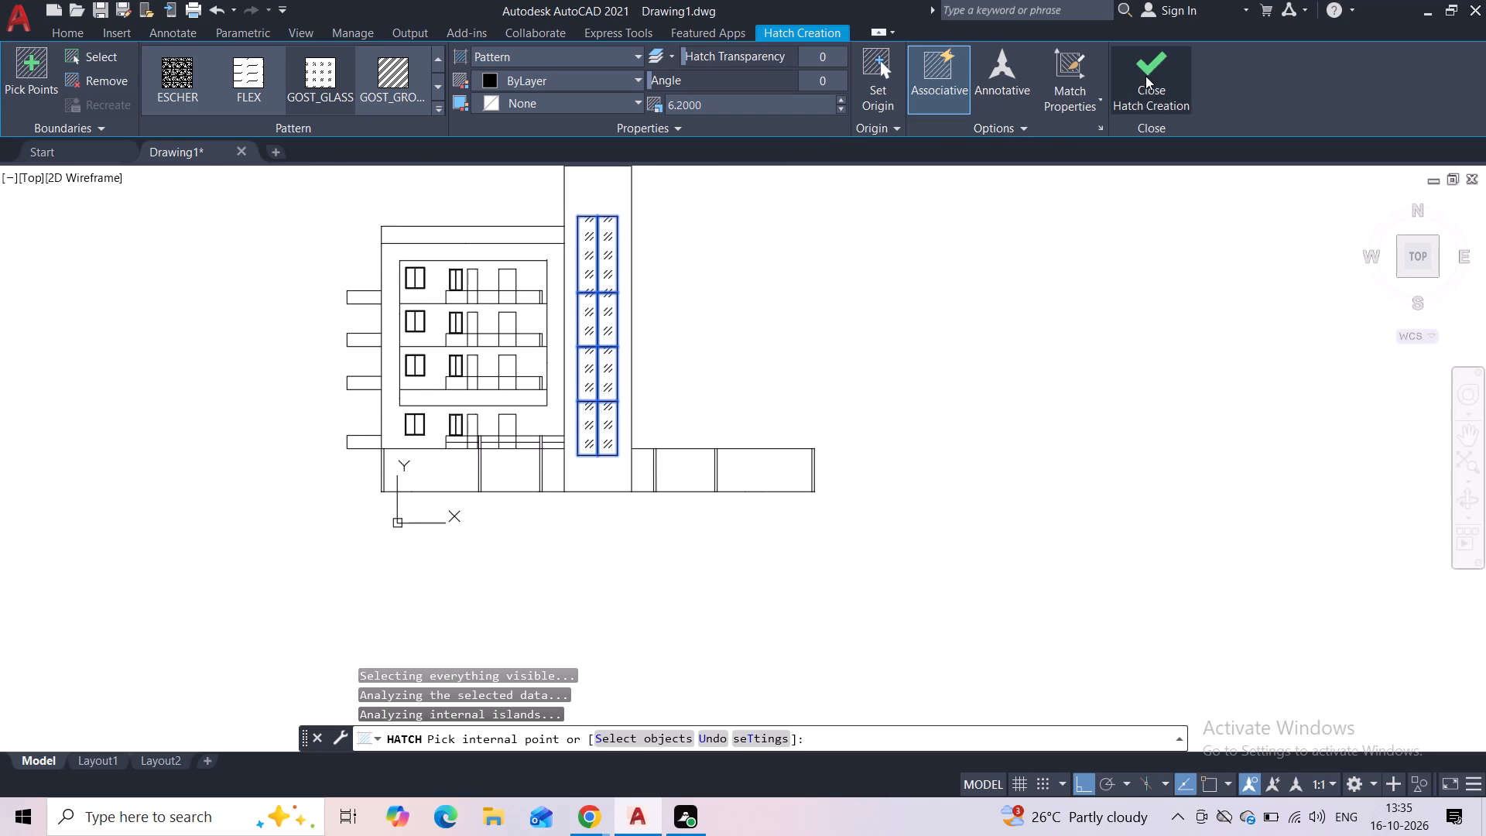
pyautogui.click(1145, 76)
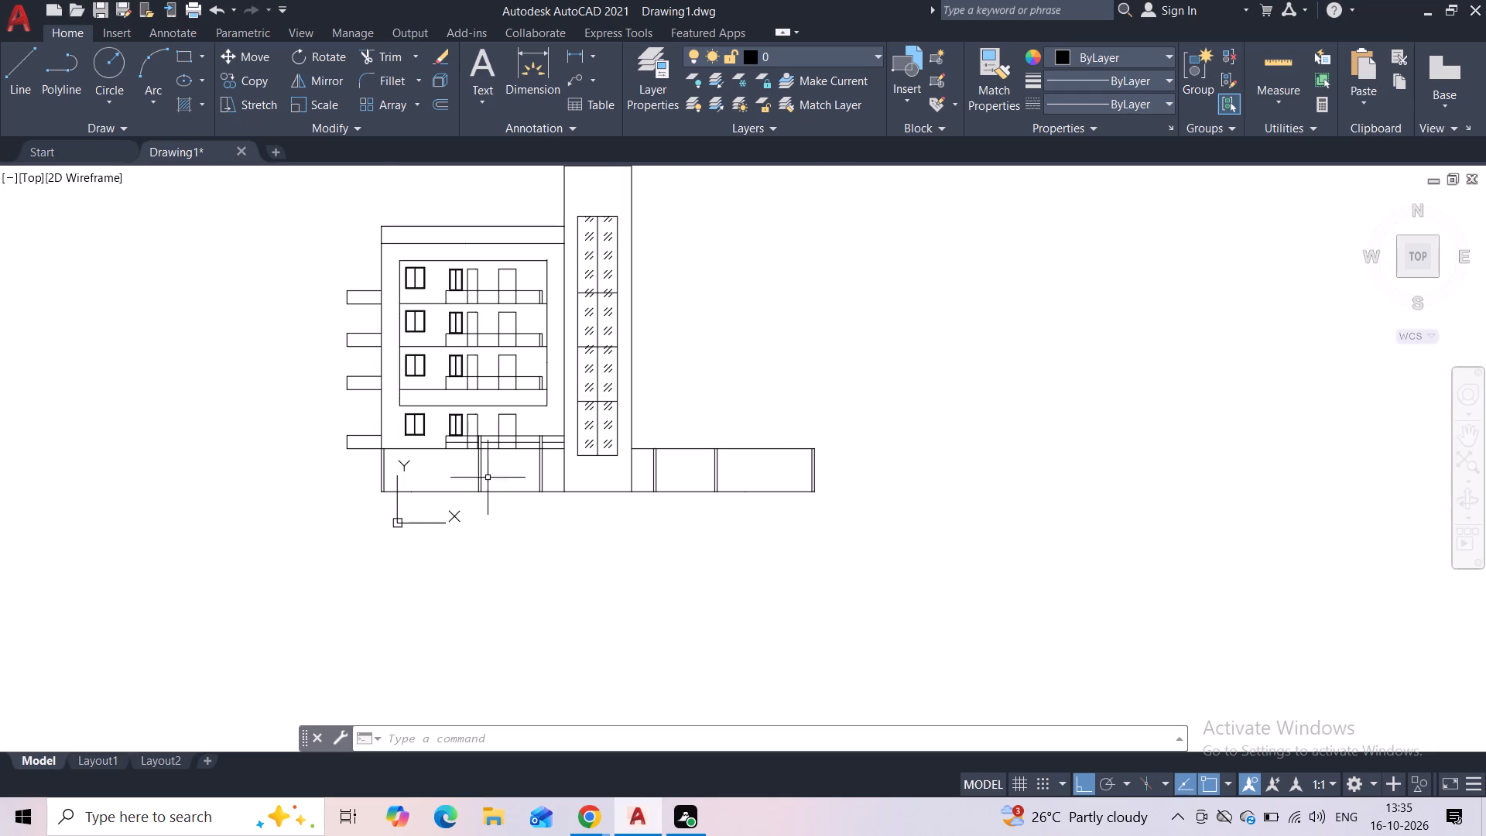
# Start a new hatch and choose the ANSI37 crosshatch pattern for the left wing's lowest railing.
pyautogui.scroll(2, 491, 471)
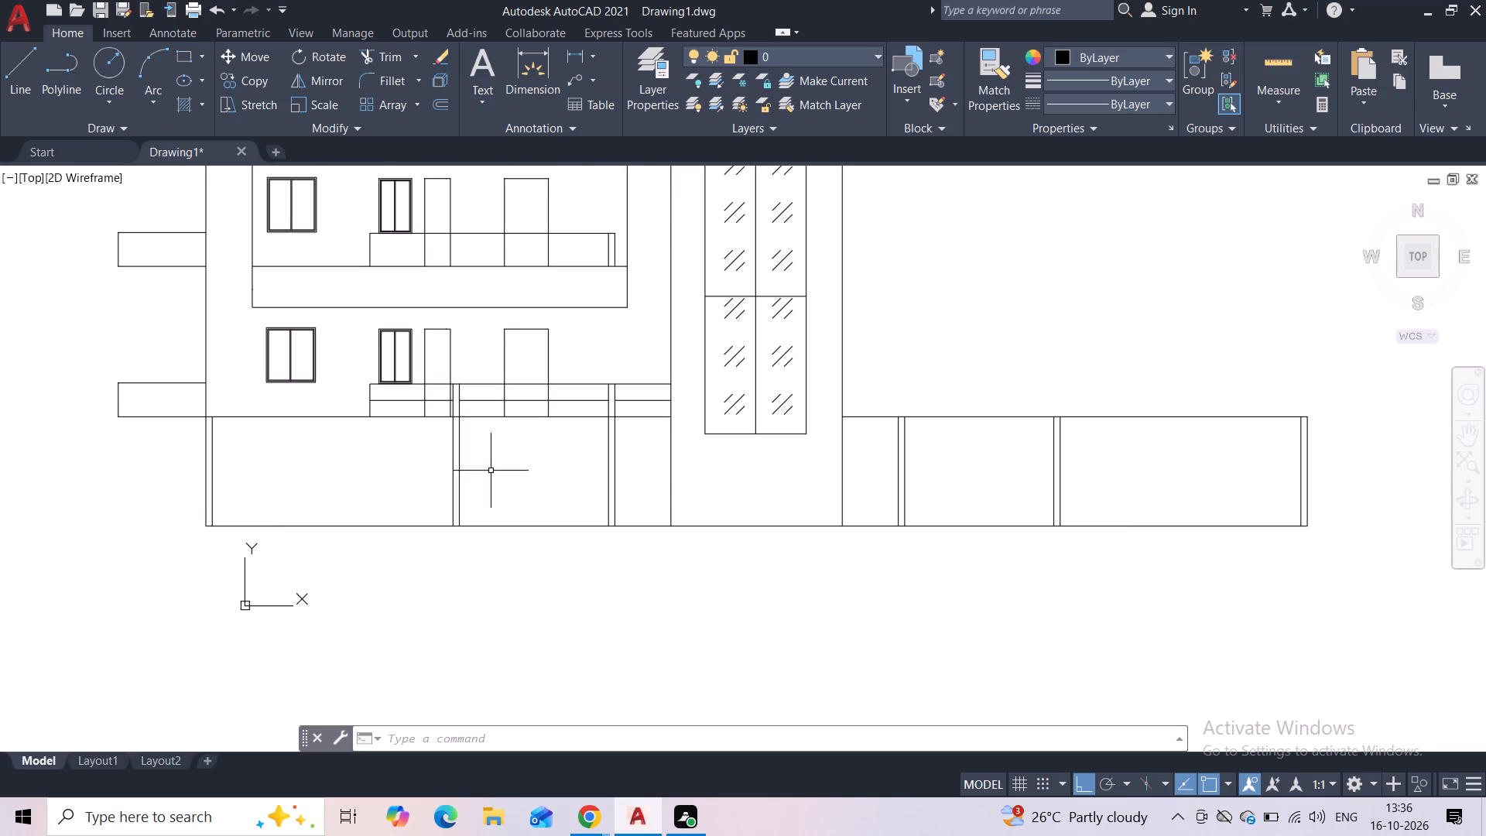
pyautogui.press('h')
pyautogui.click(544, 508)
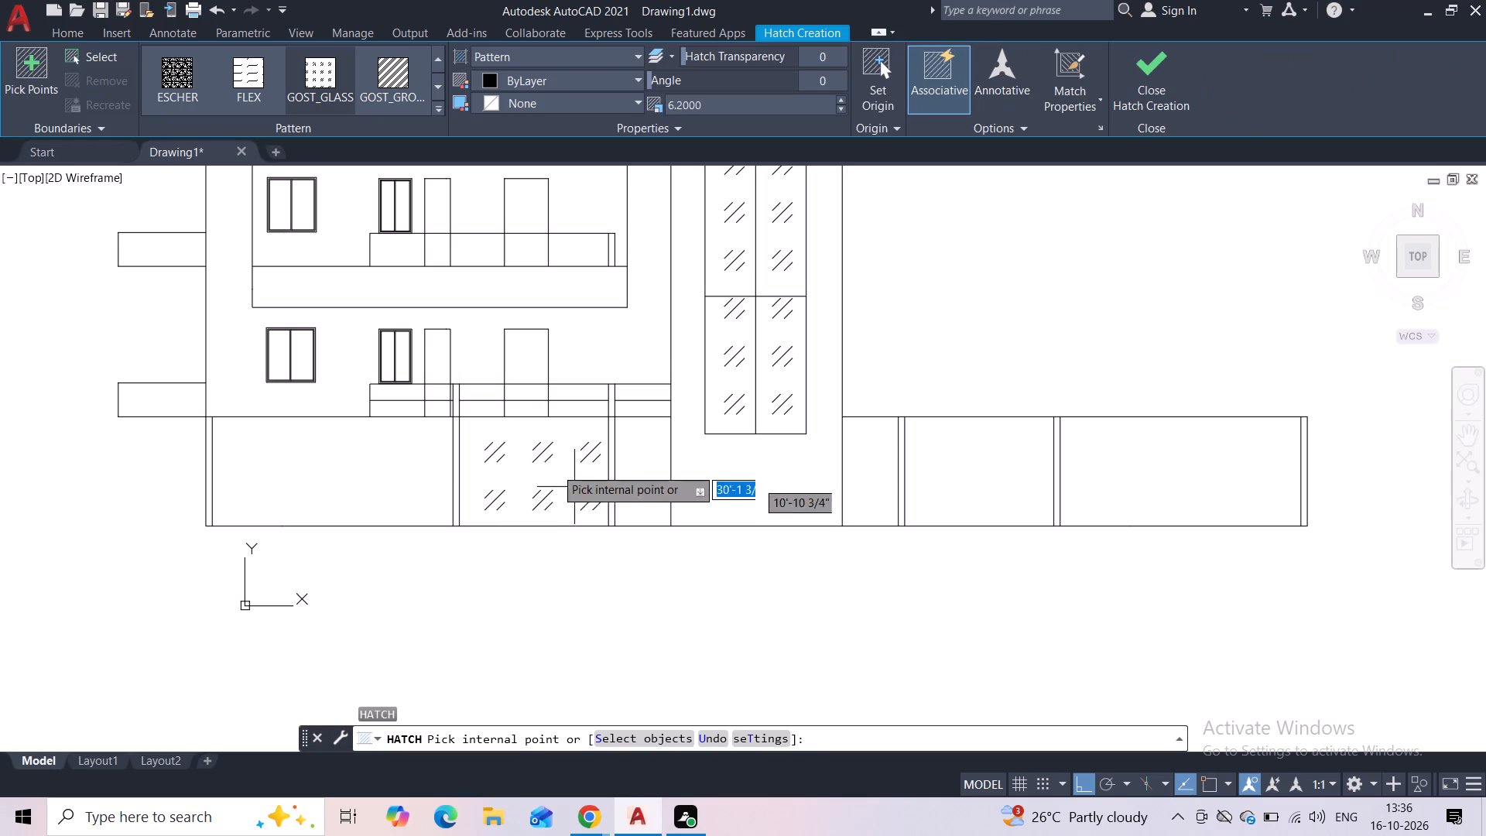
pyautogui.click(435, 109)
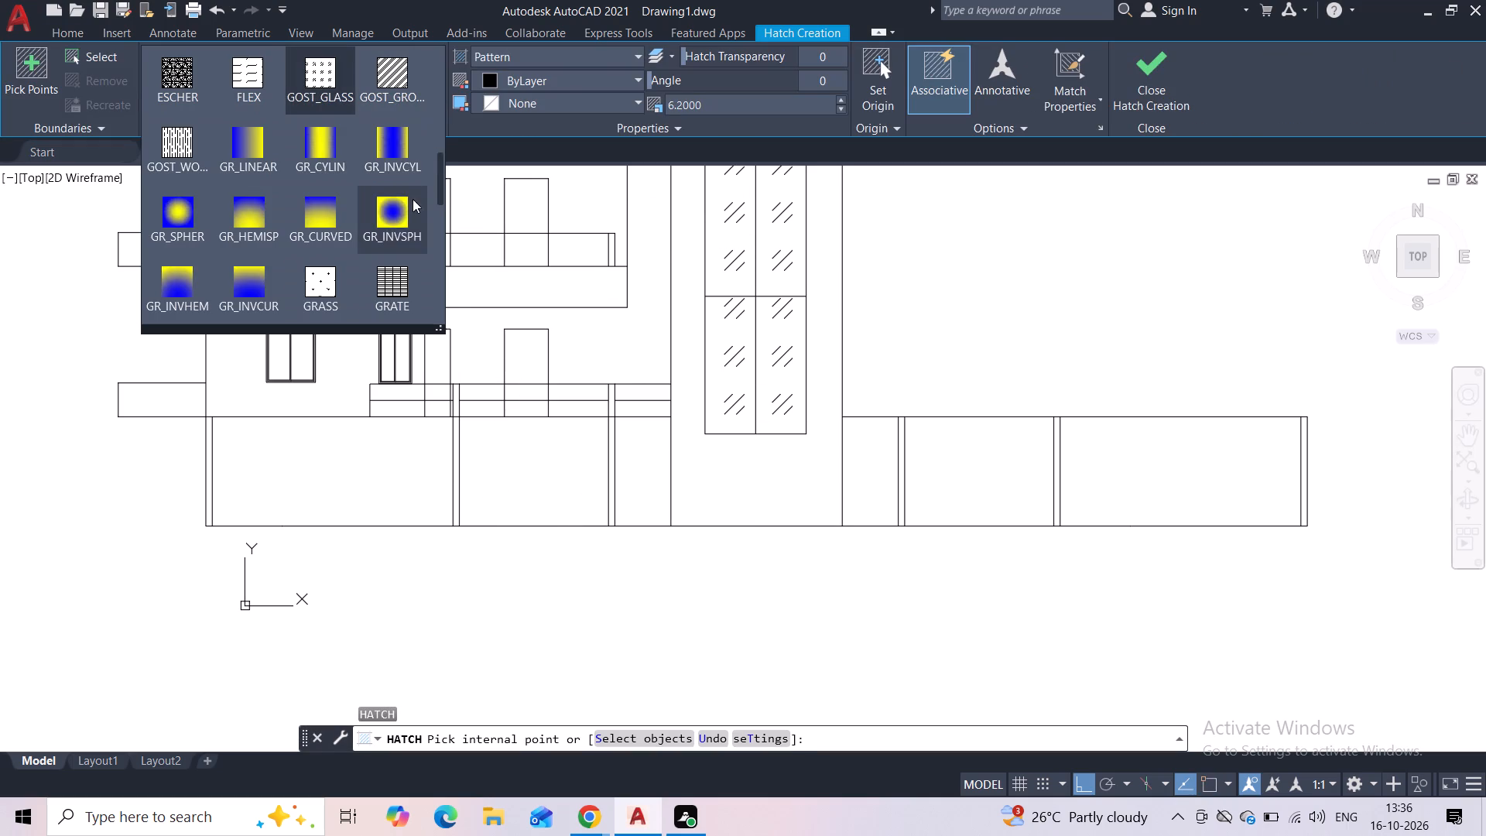
pyautogui.scroll(-3, 388, 229)
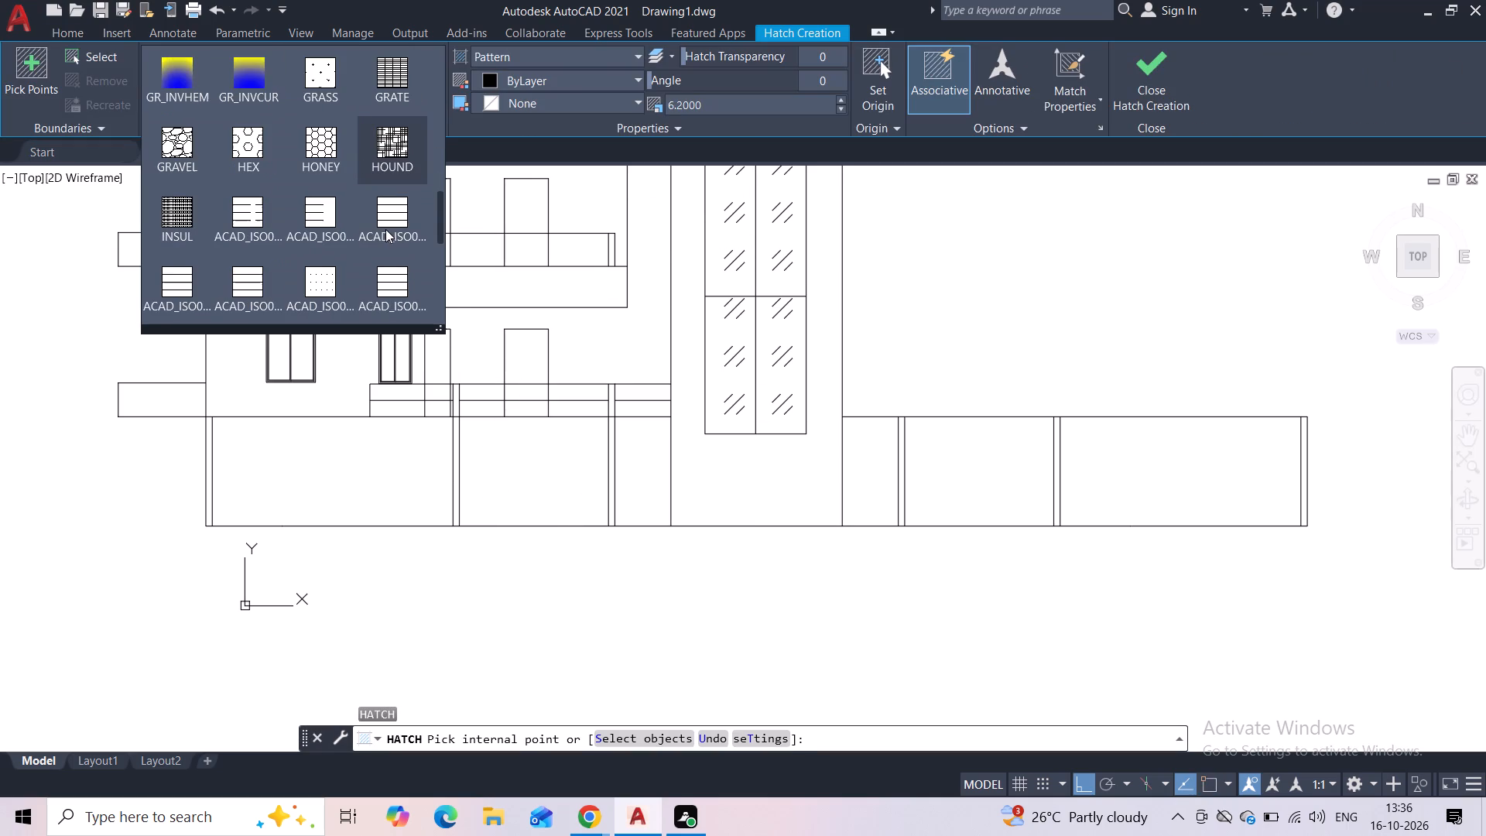
pyautogui.scroll(-2, 384, 227)
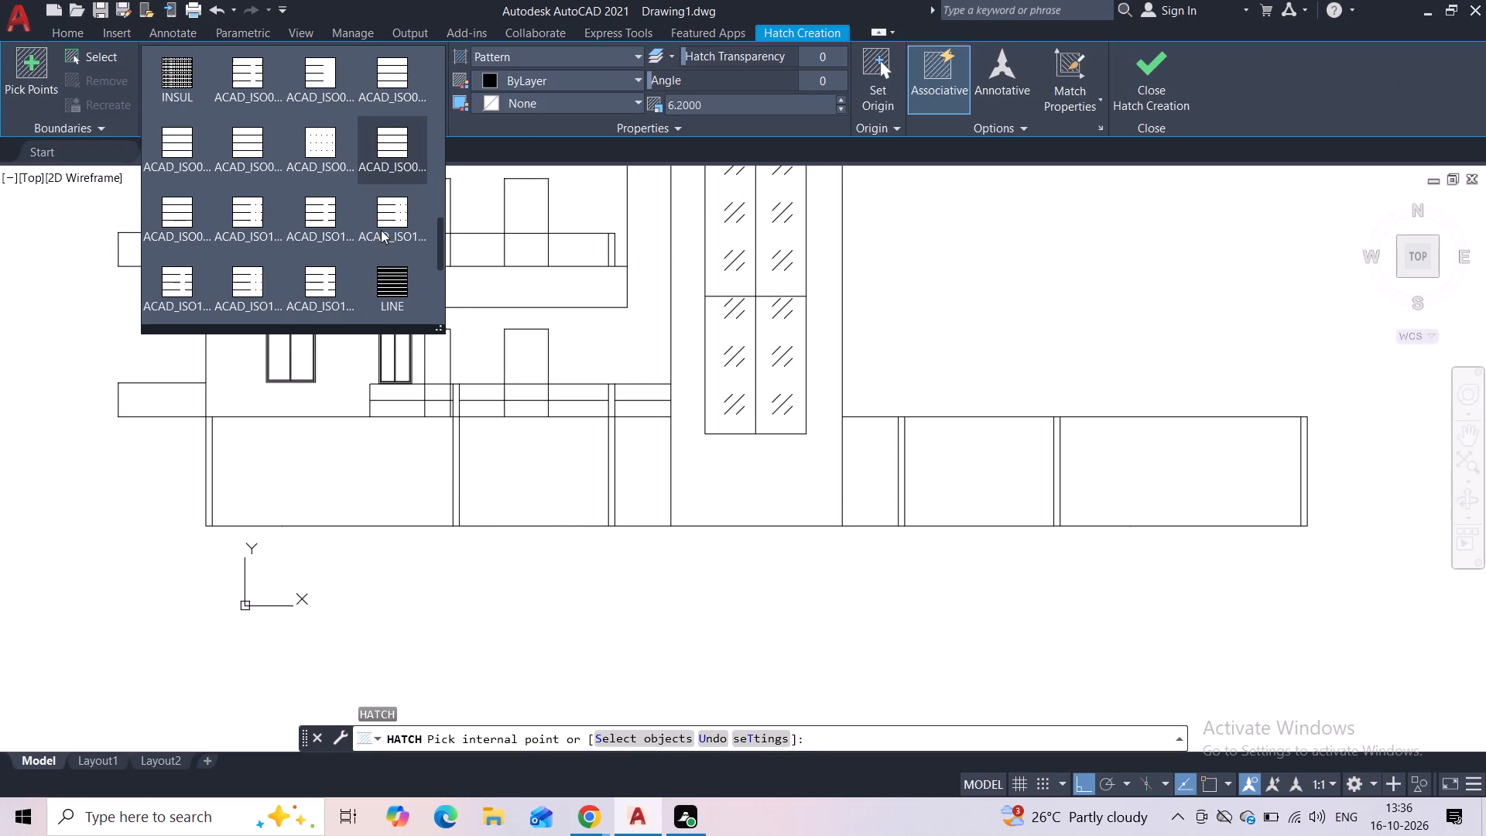
pyautogui.scroll(-2, 381, 230)
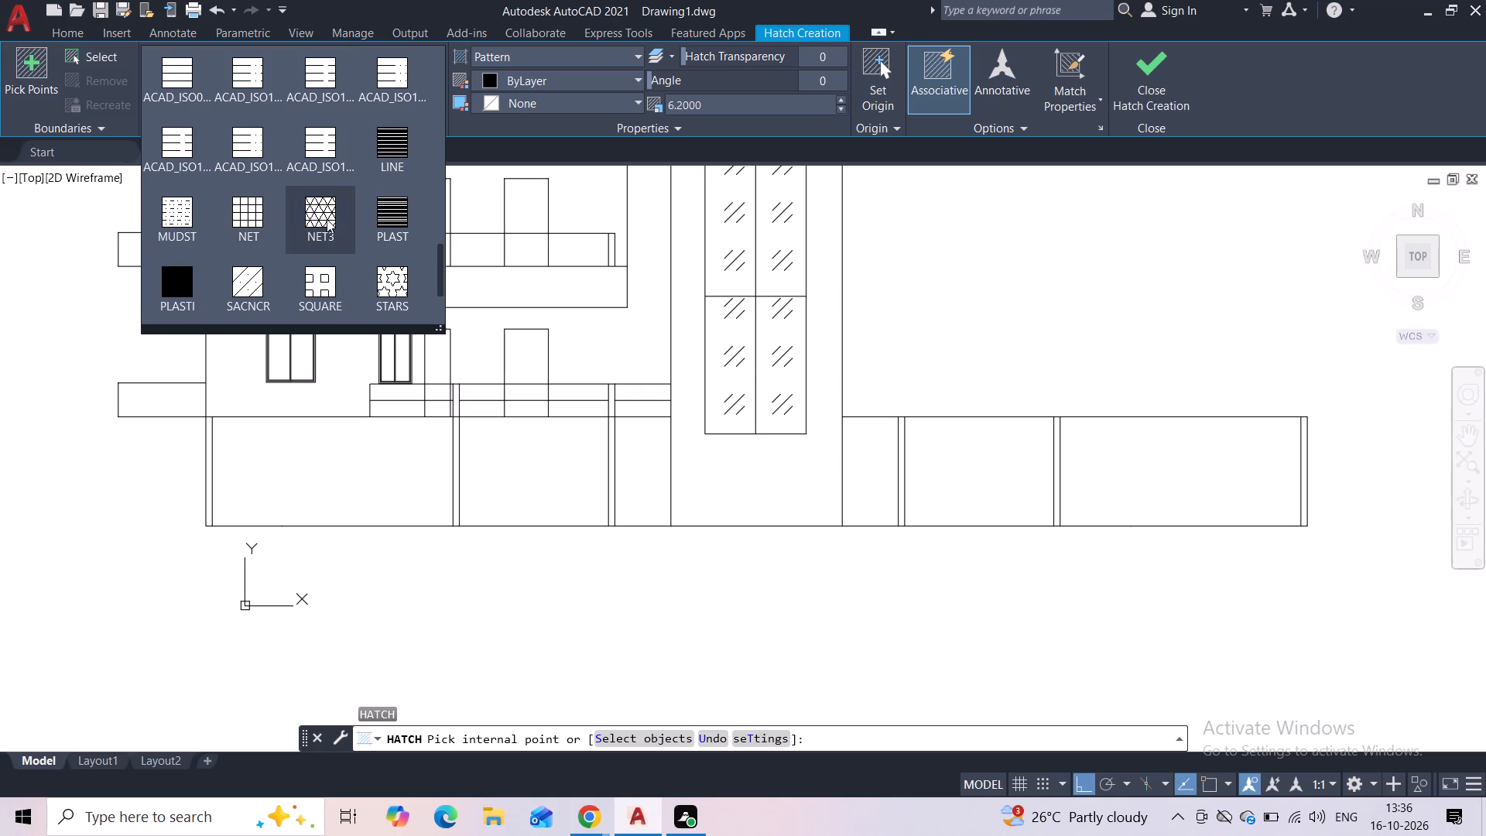
pyautogui.scroll(-2, 327, 222)
pyautogui.scroll(-2, 246, 238)
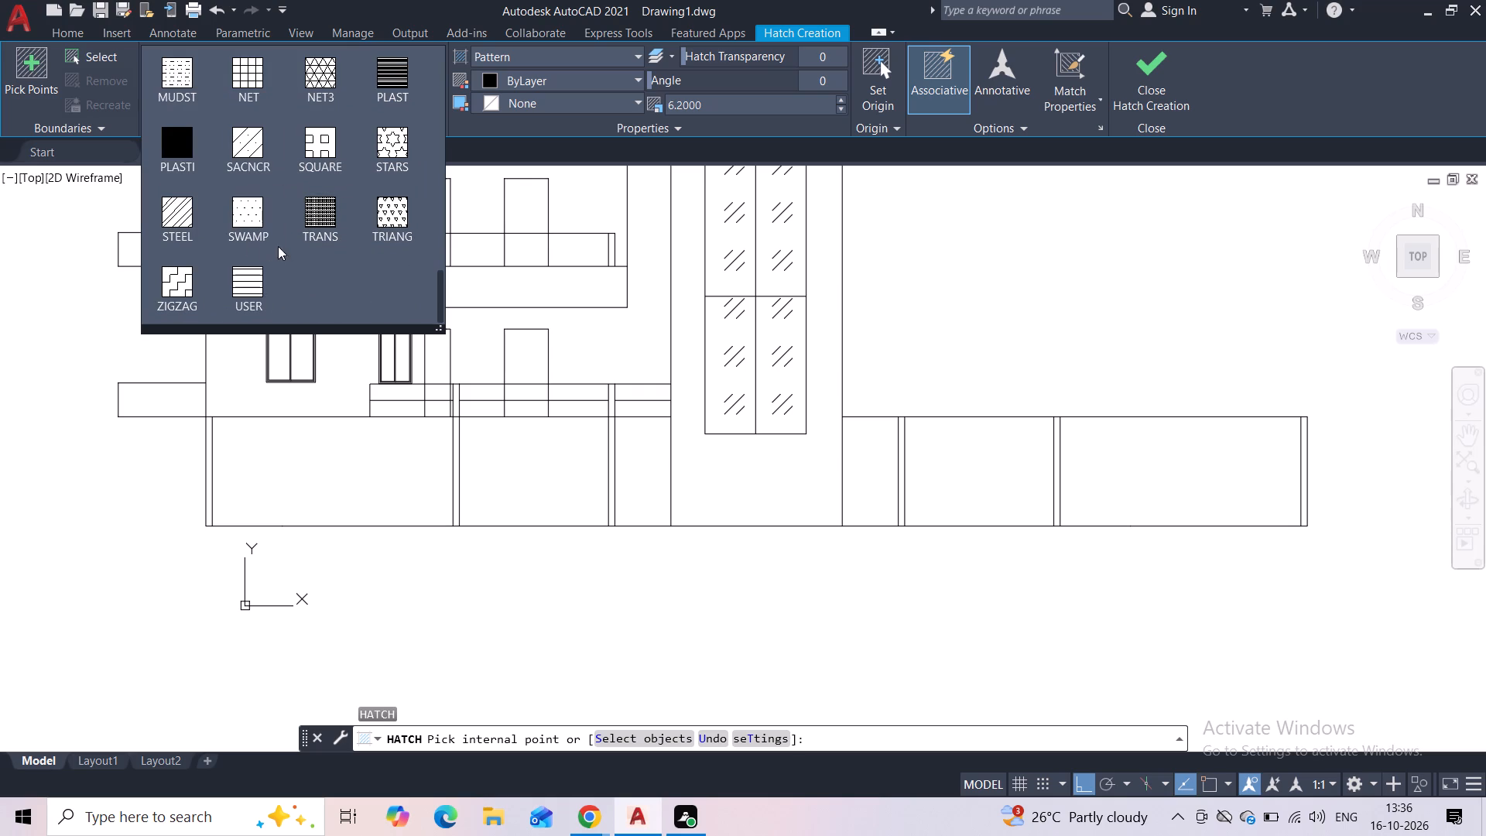
pyautogui.scroll(1, 300, 260)
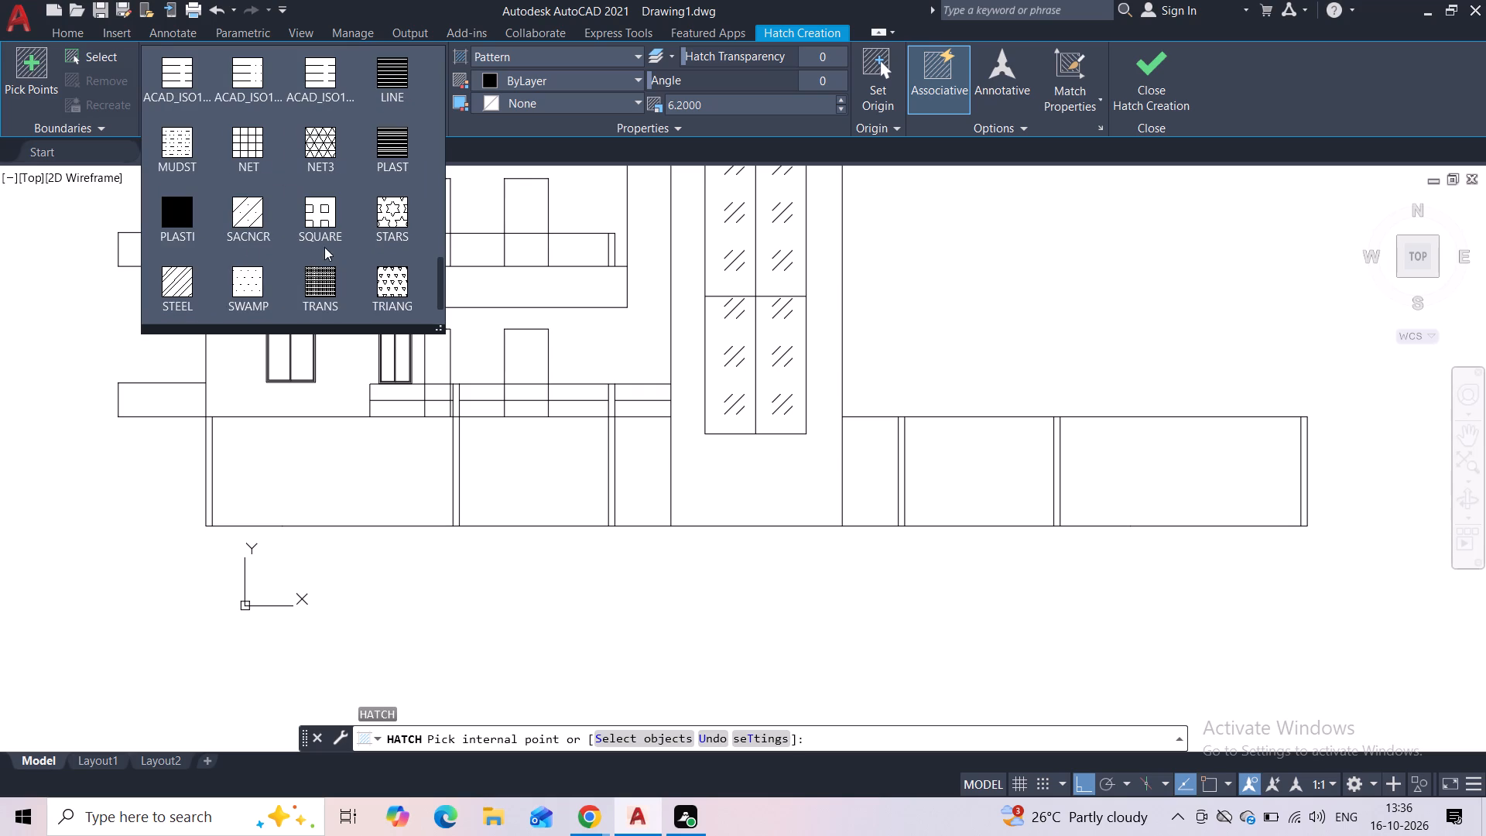
pyautogui.scroll(3, 327, 233)
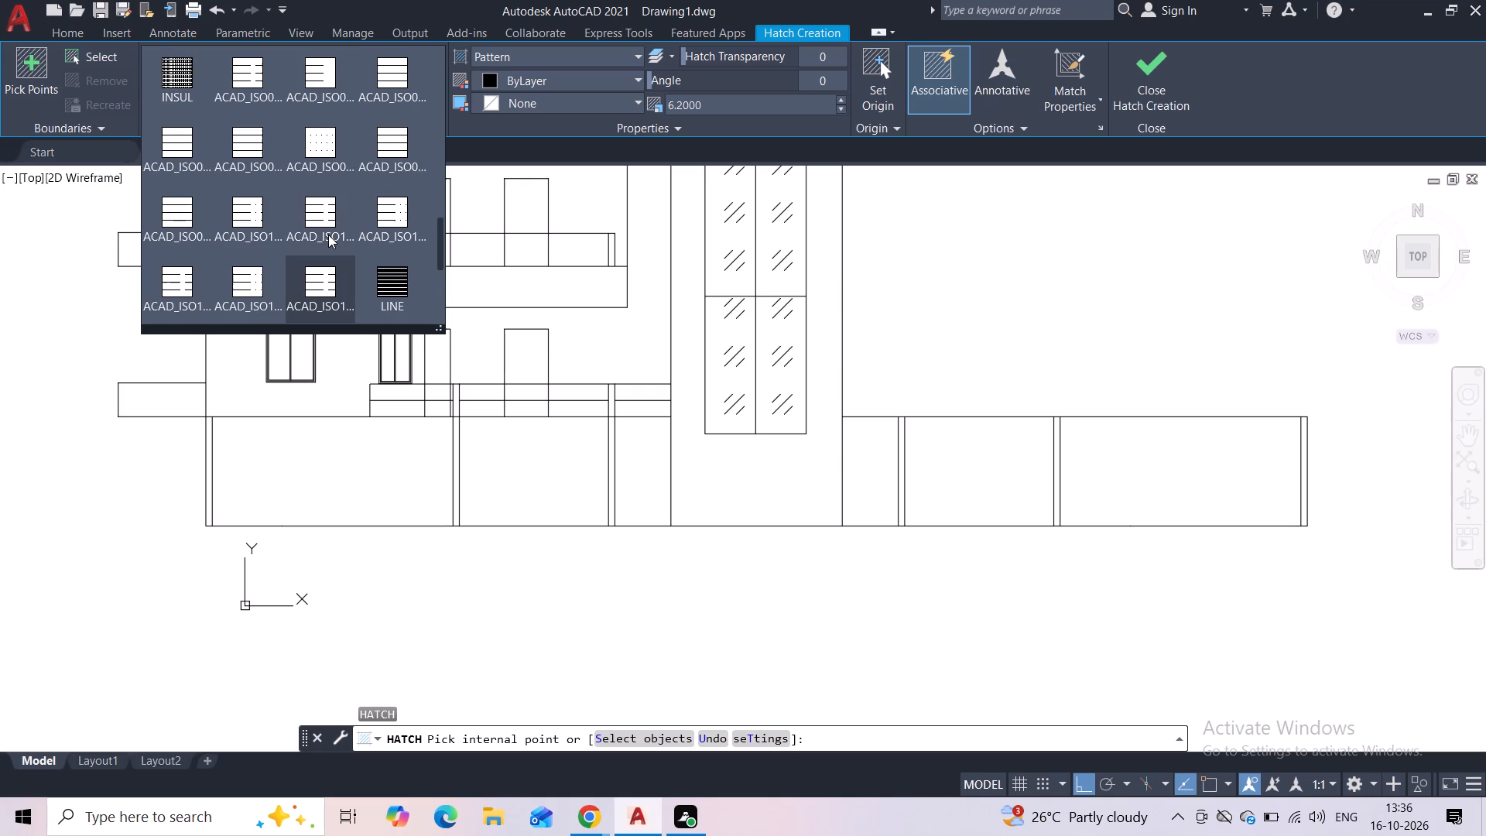
pyautogui.scroll(4, 328, 235)
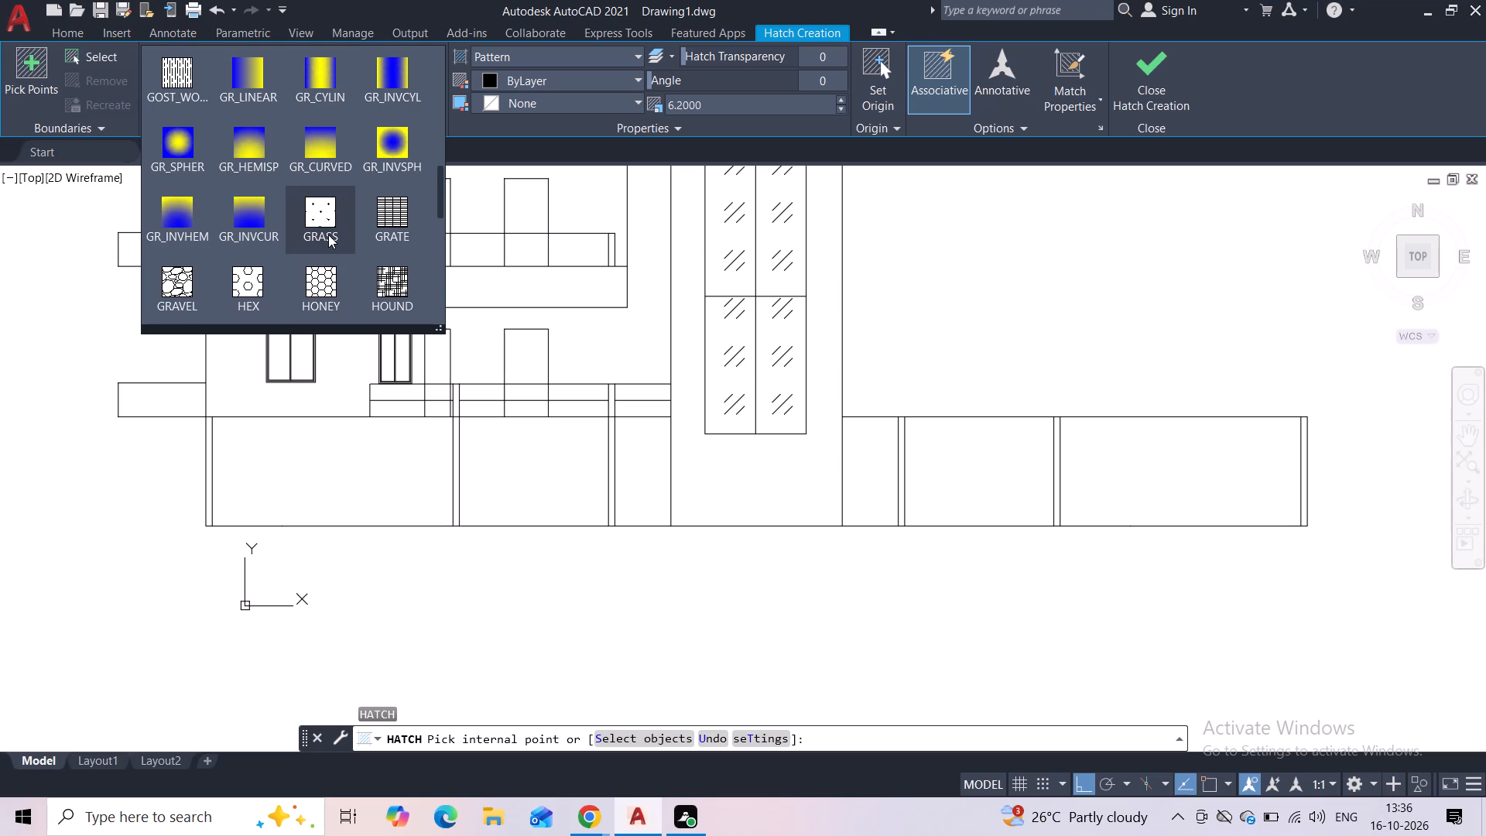
pyautogui.scroll(1, 328, 235)
pyautogui.scroll(-1, 328, 235)
pyautogui.scroll(2, 358, 206)
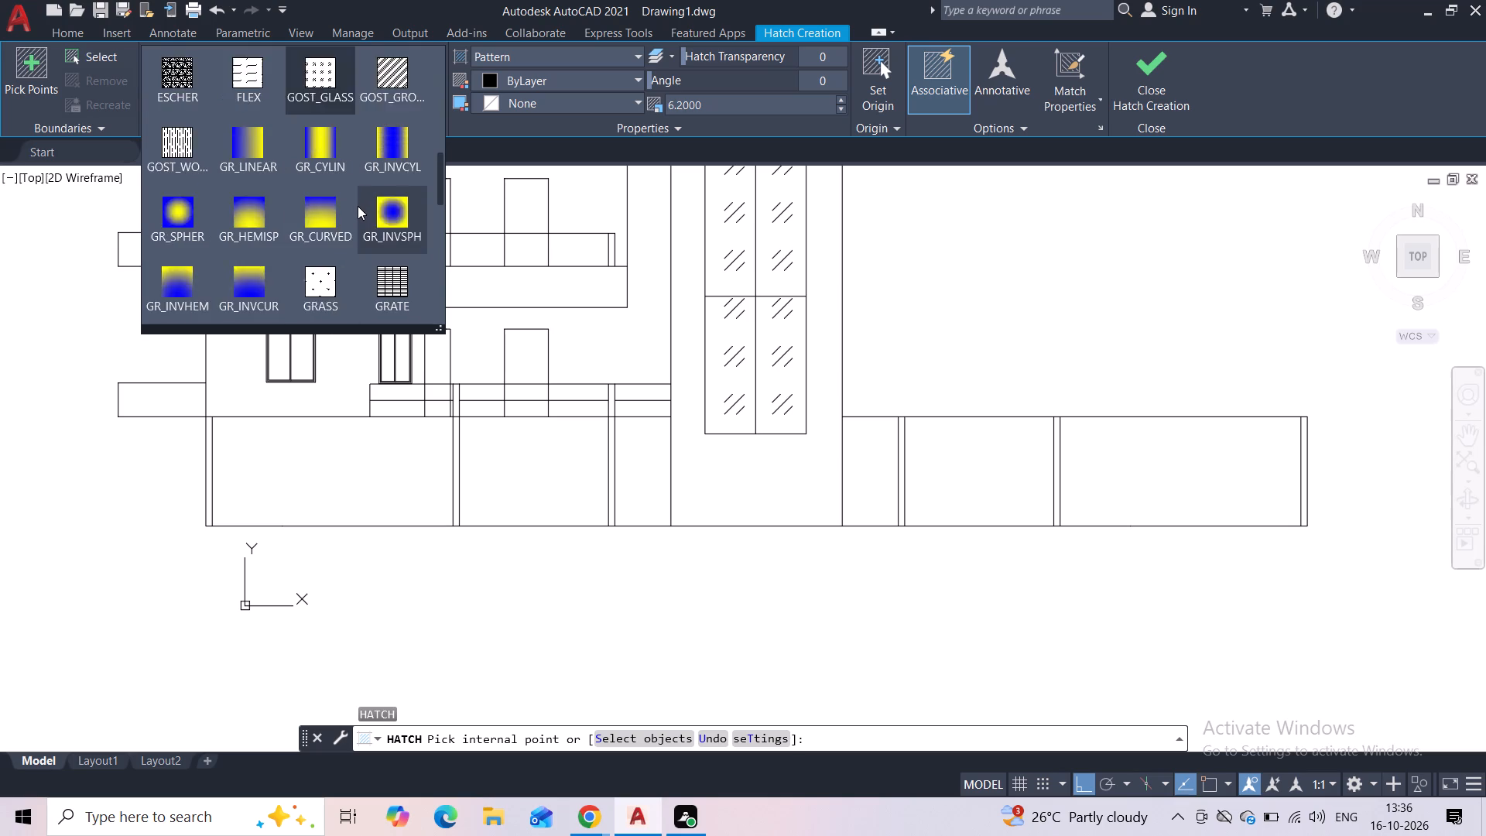
pyautogui.scroll(4, 358, 206)
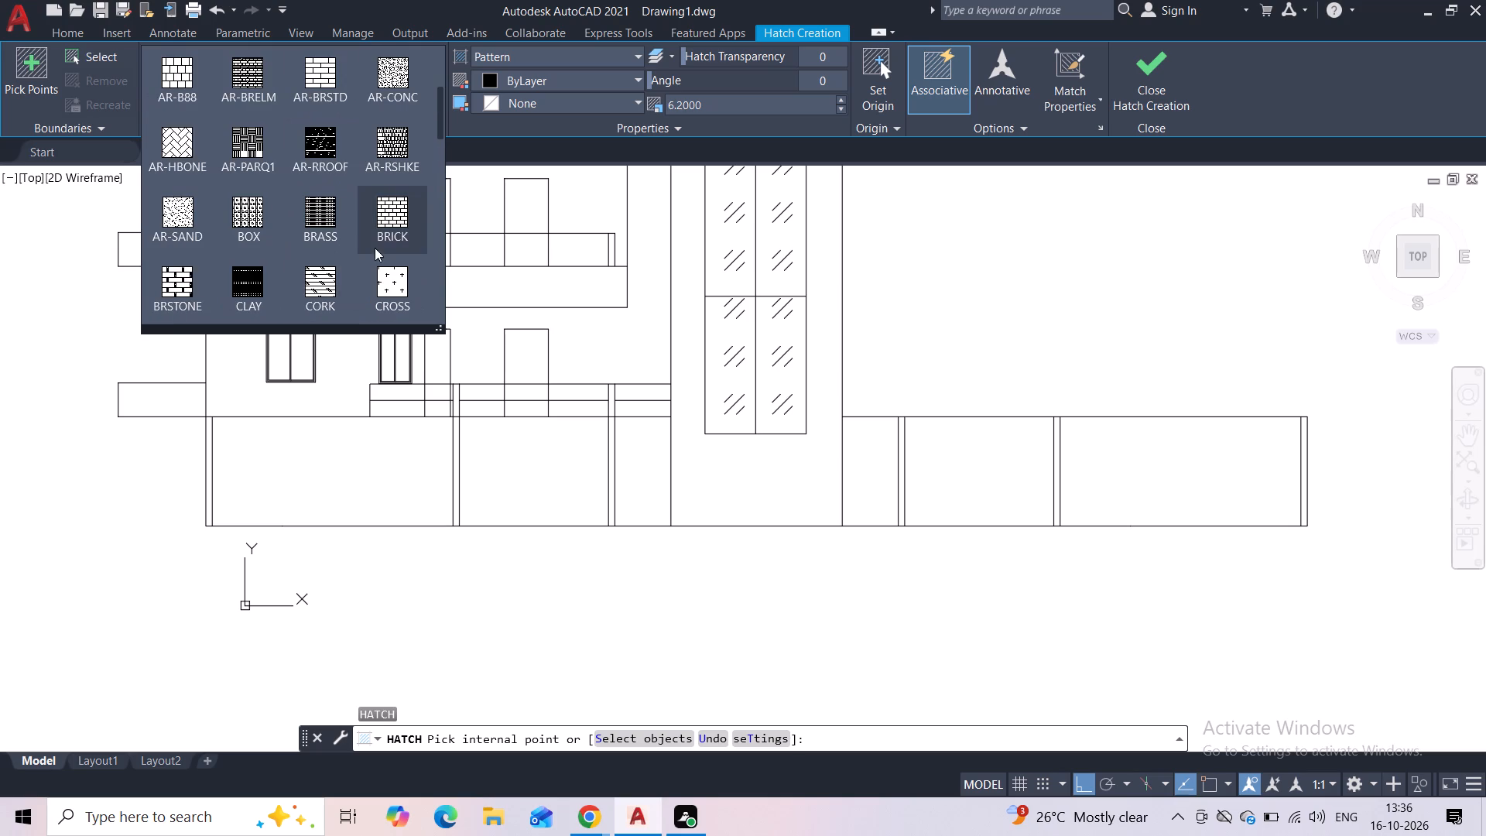
pyautogui.scroll(2, 374, 208)
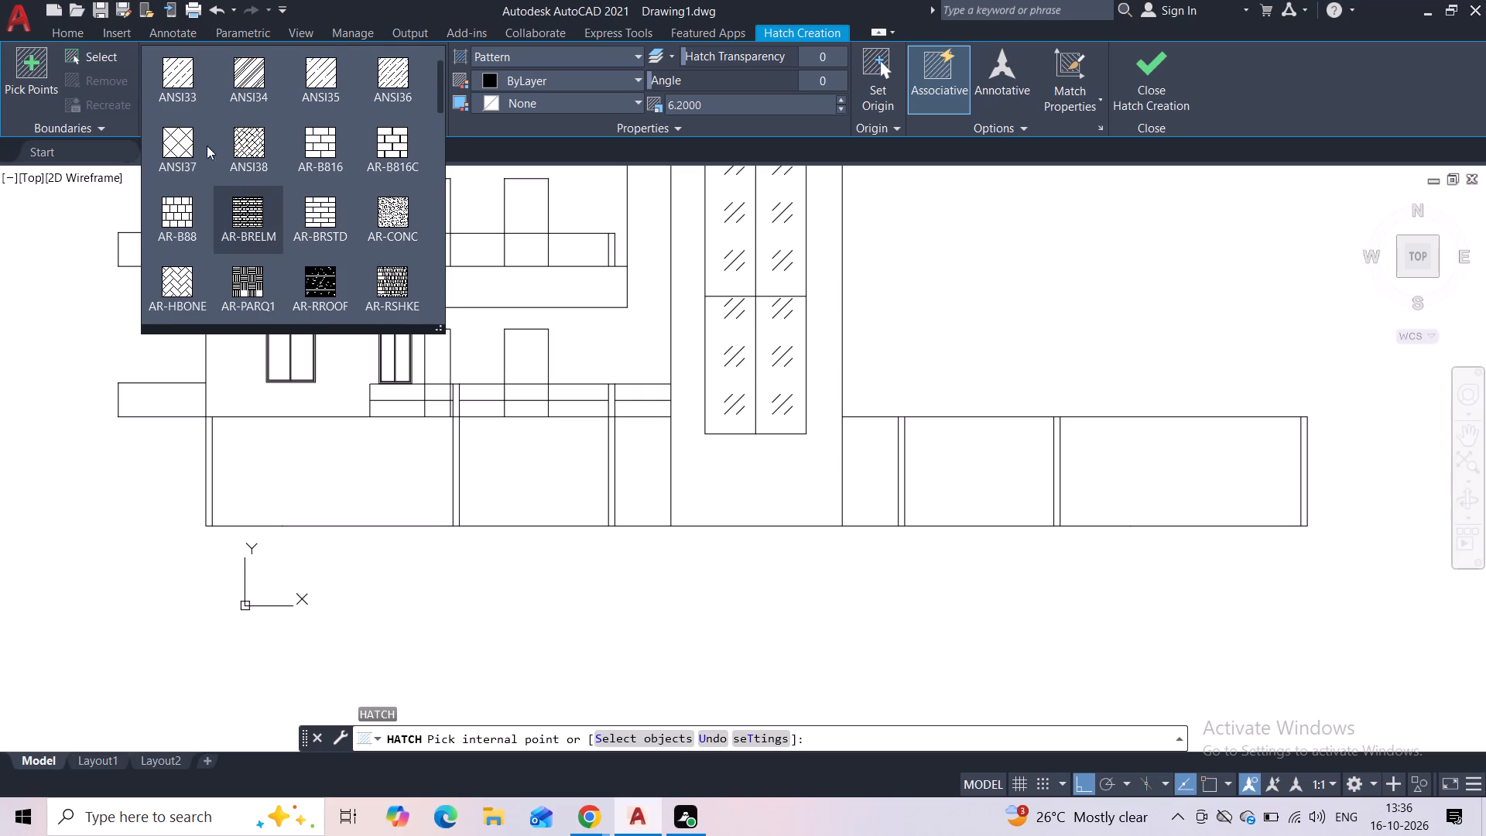
pyautogui.click(193, 146)
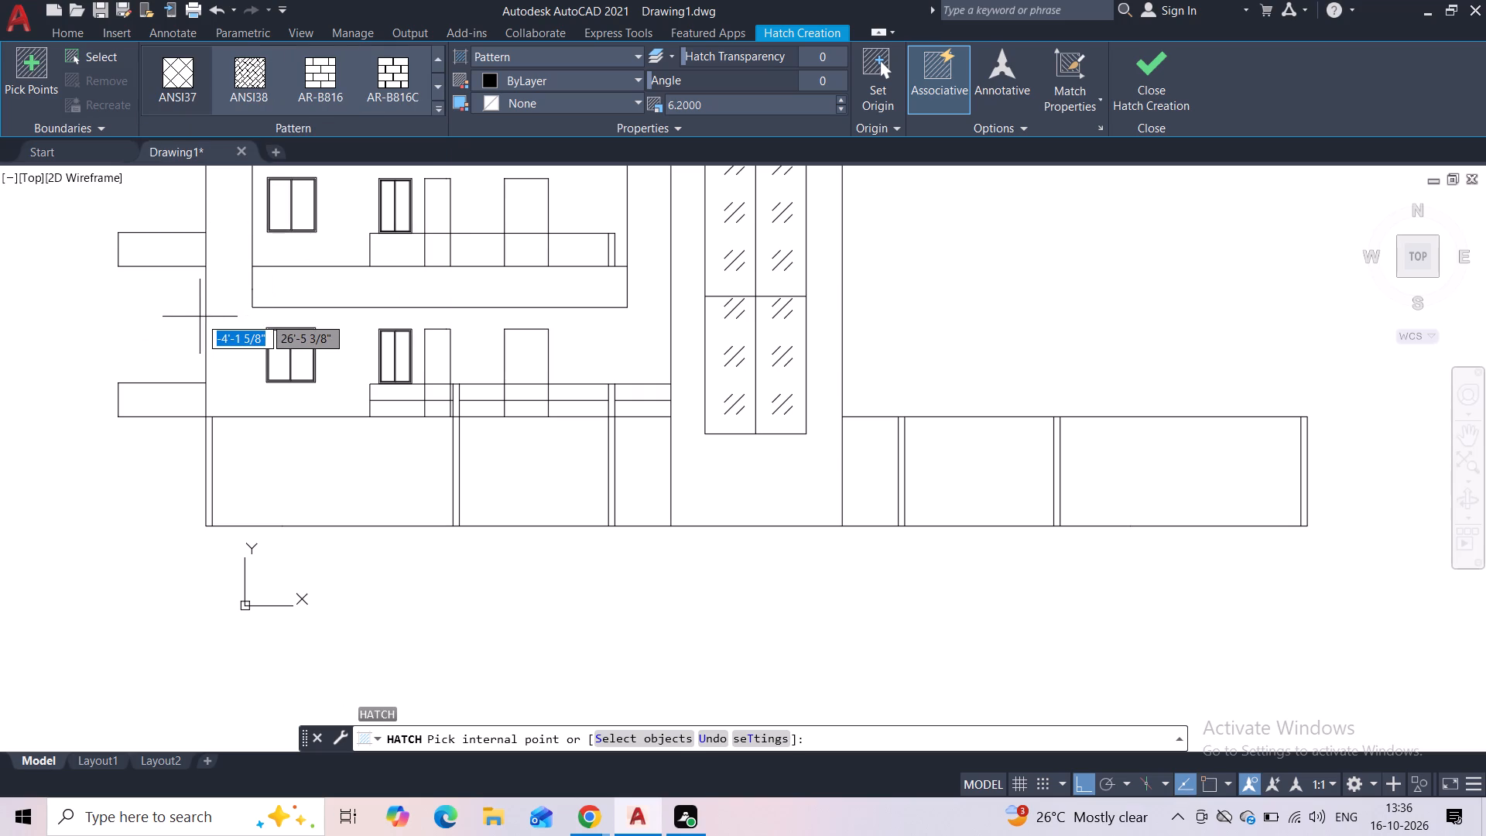
# Hatch the upper and lower panels of the left wing's lowest railing, from its outer end to the first post.
pyautogui.scroll(2, 365, 385)
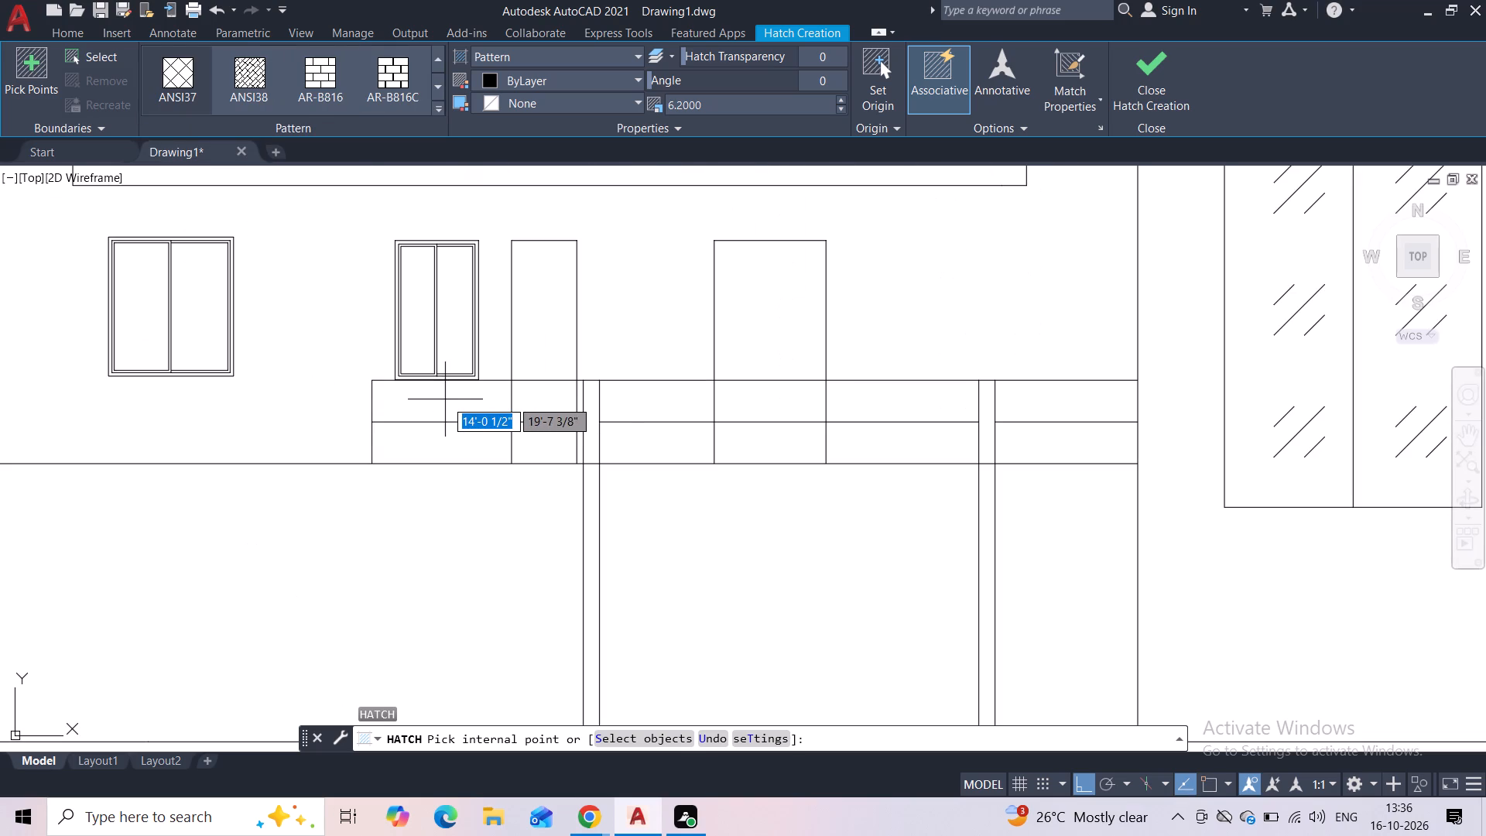
pyautogui.click(471, 408)
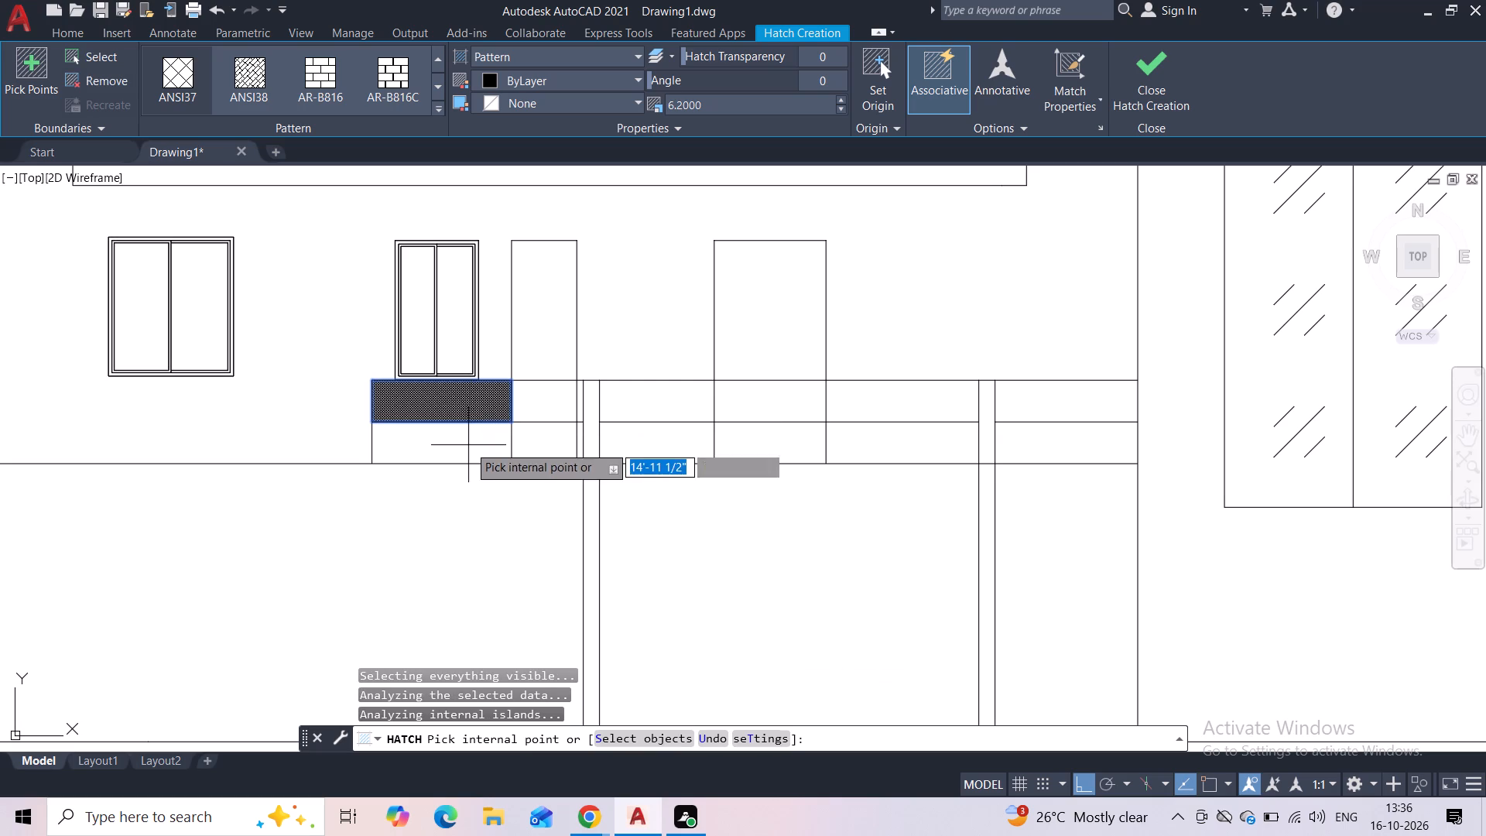
pyautogui.click(468, 446)
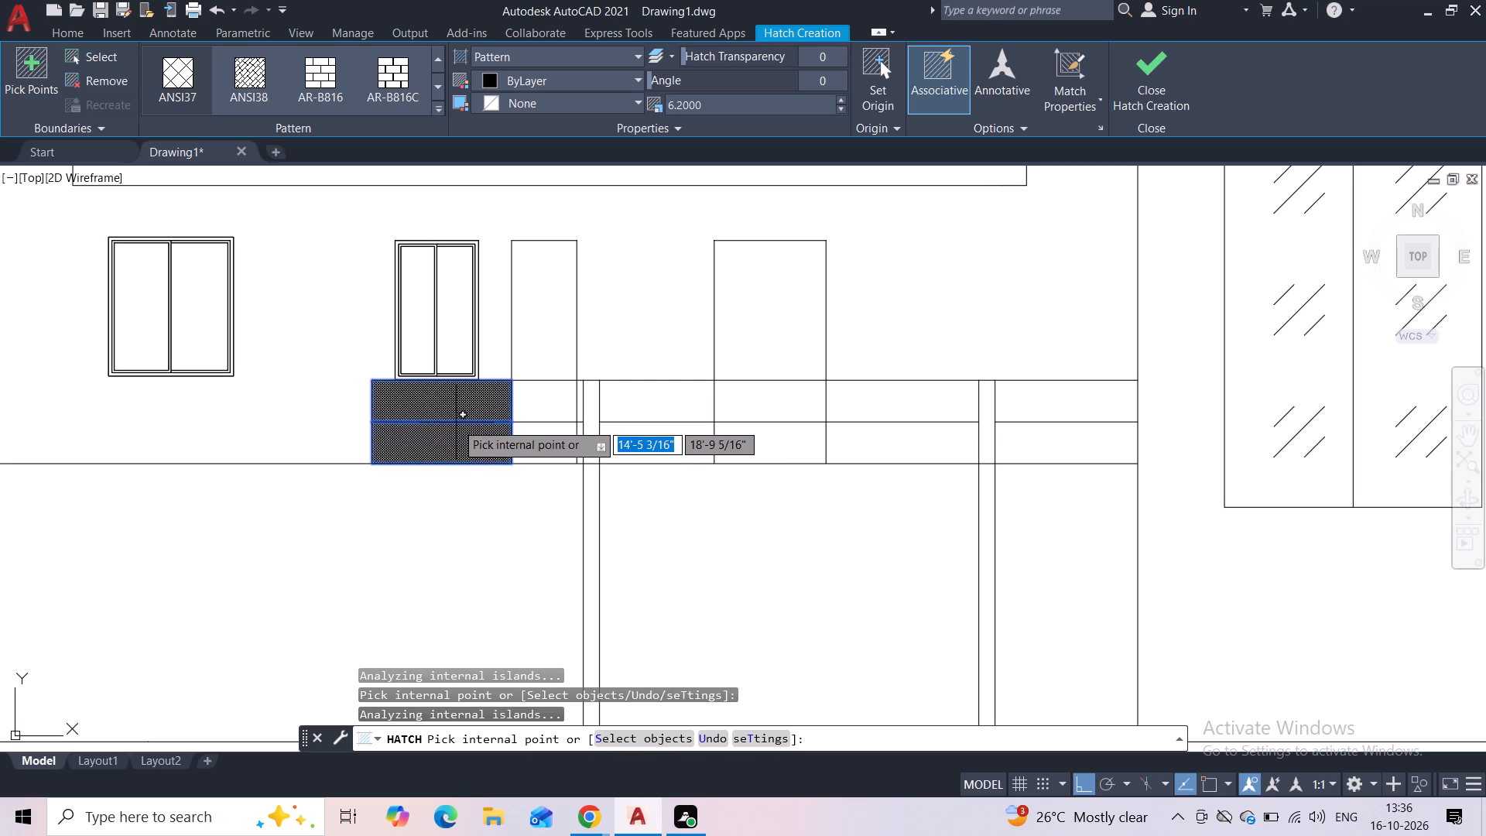
pyautogui.click(539, 402)
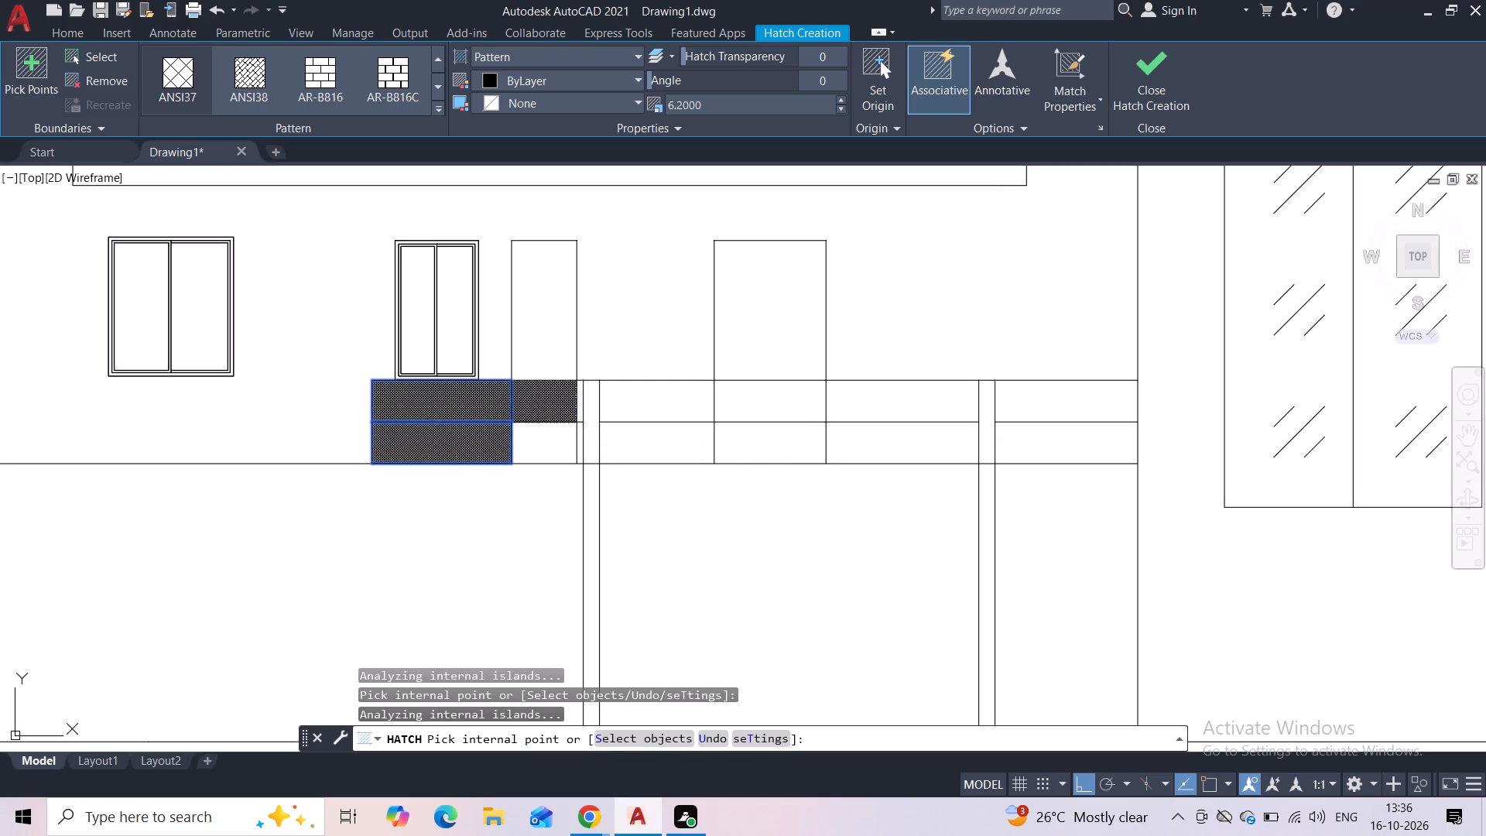
pyautogui.click(539, 446)
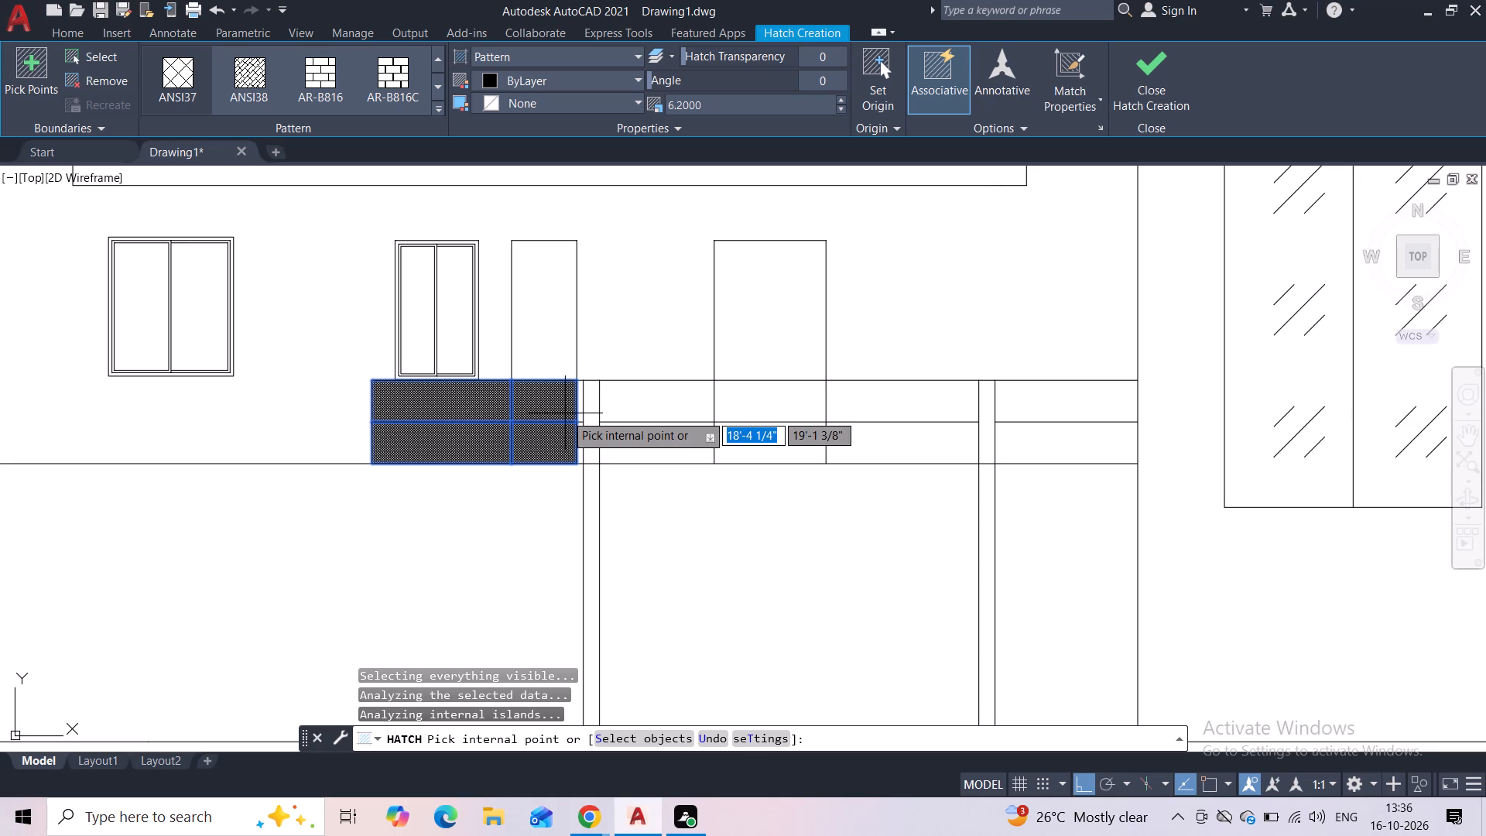
pyautogui.scroll(4, 565, 413)
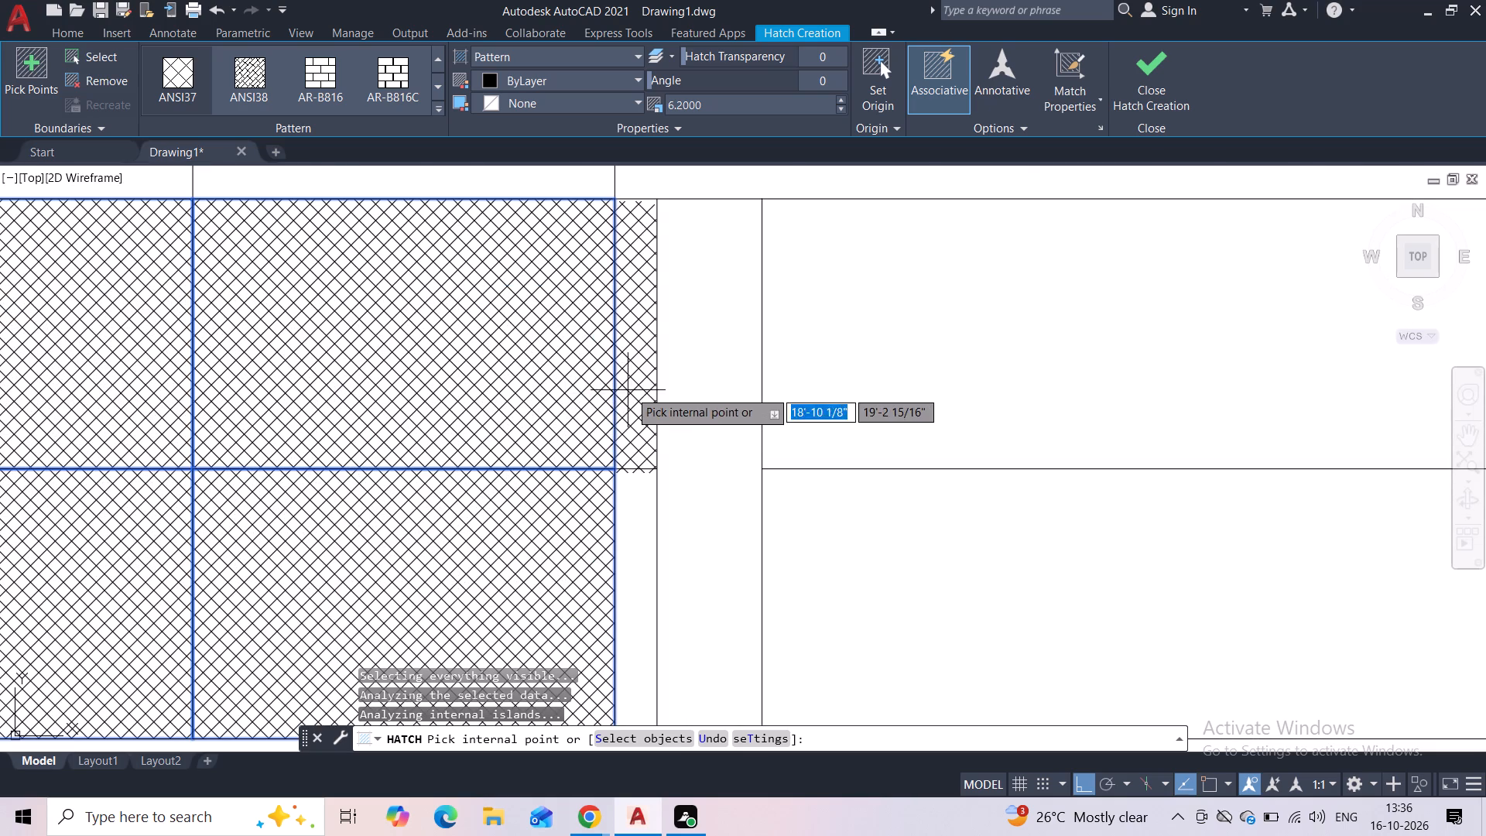
pyautogui.click(629, 390)
pyautogui.click(633, 503)
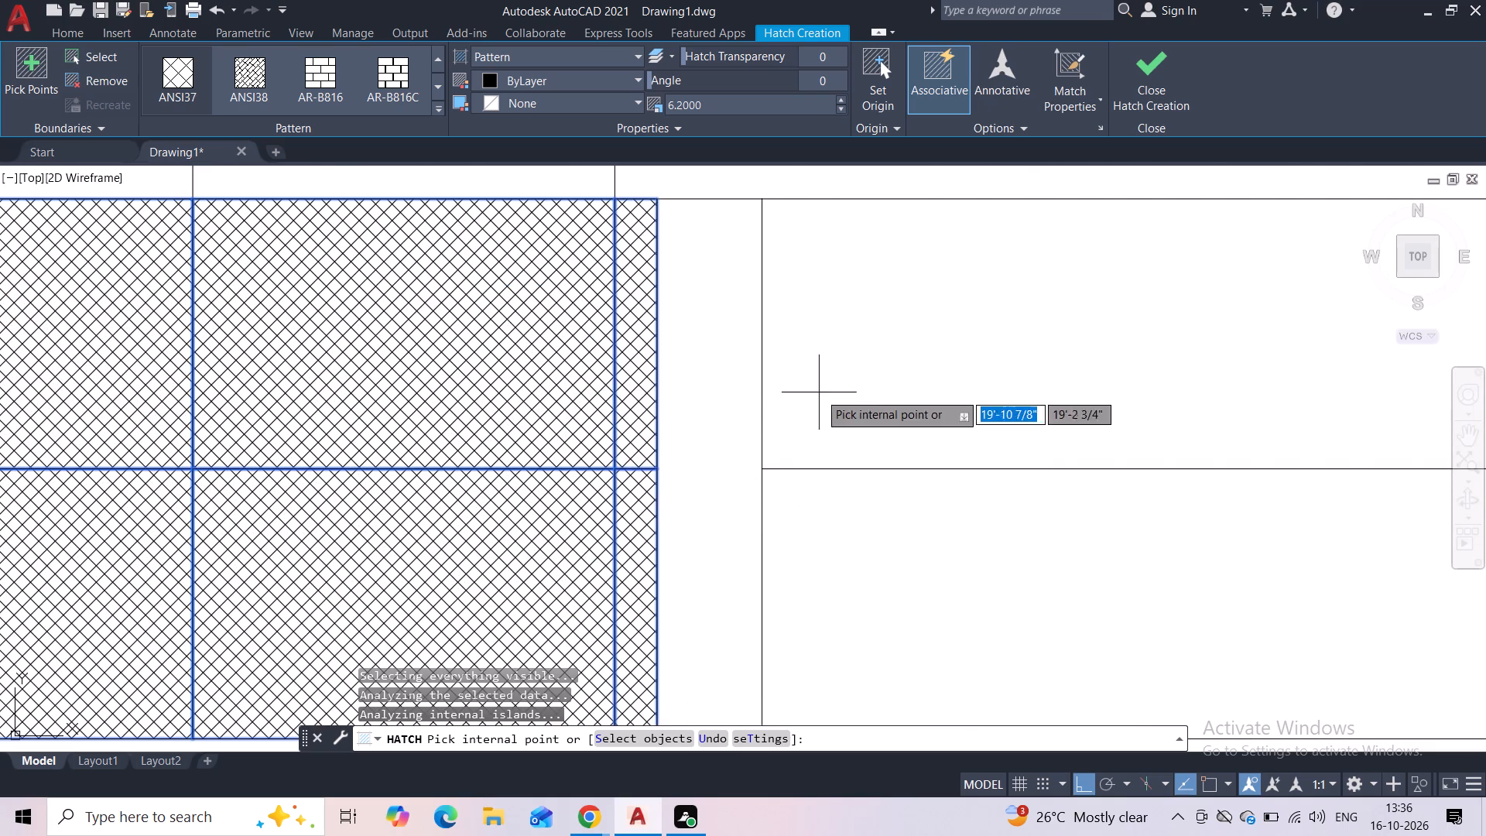
# Add the upper and lower railing panels between the two posts and from the second post to the tower to the hatch.
pyautogui.click(819, 392)
pyautogui.click(838, 557)
pyautogui.scroll(-3, 843, 497)
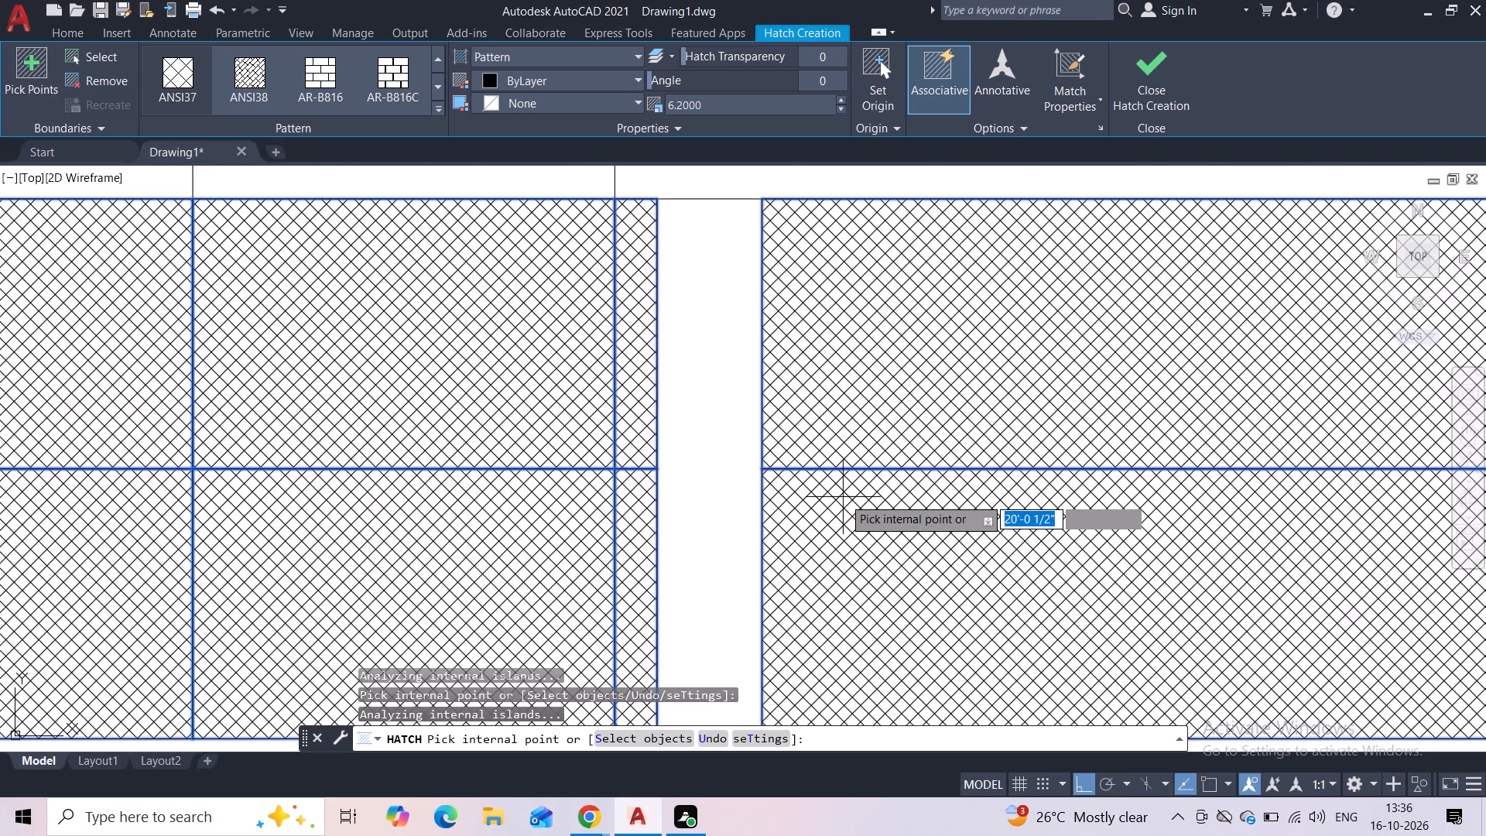
pyautogui.scroll(-3, 929, 468)
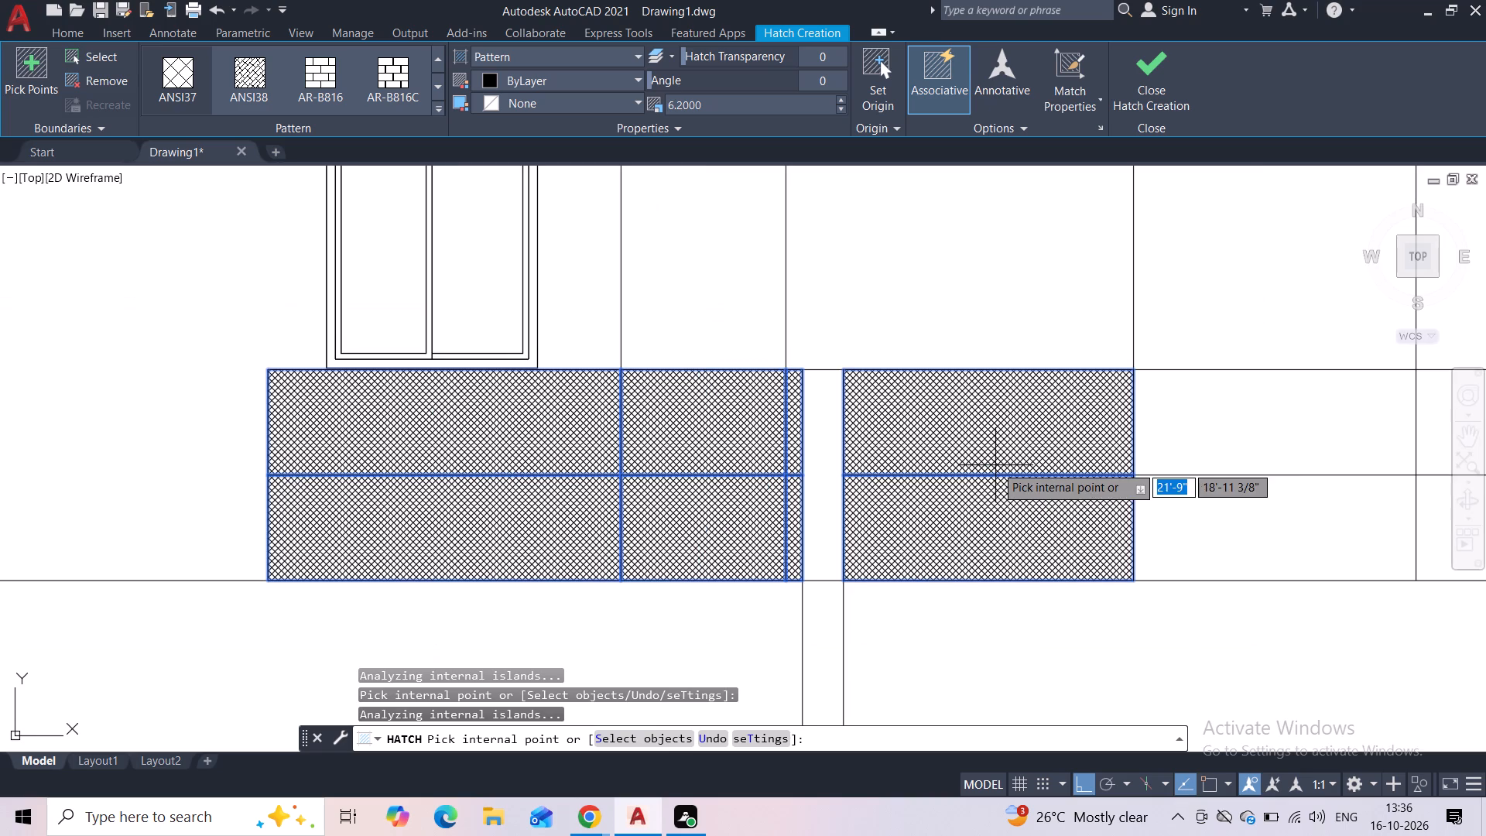
pyautogui.moveTo(995, 468); pyautogui.dragTo(569, 398, button='middle')
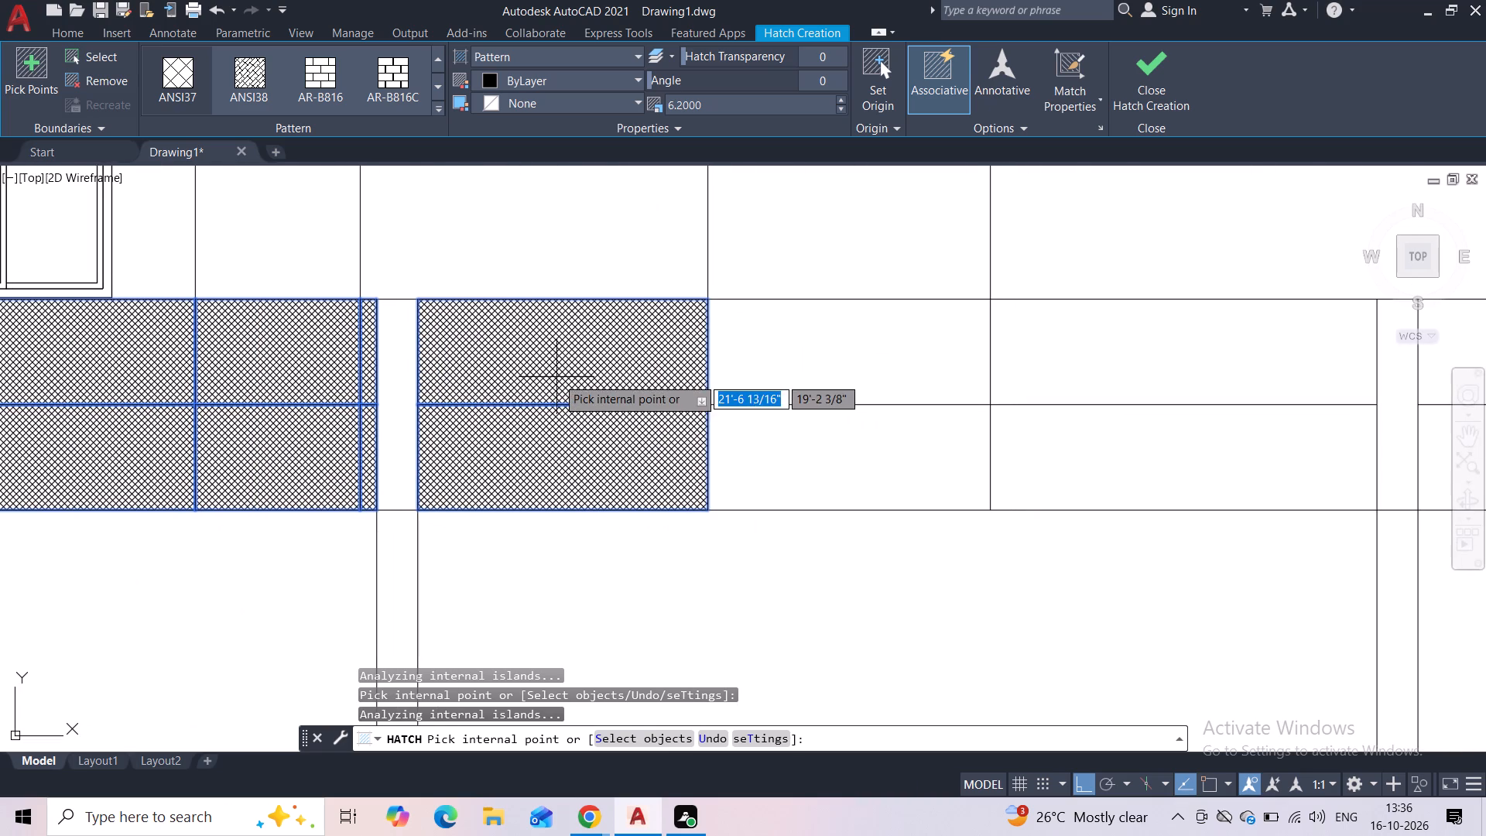
pyautogui.click(773, 360)
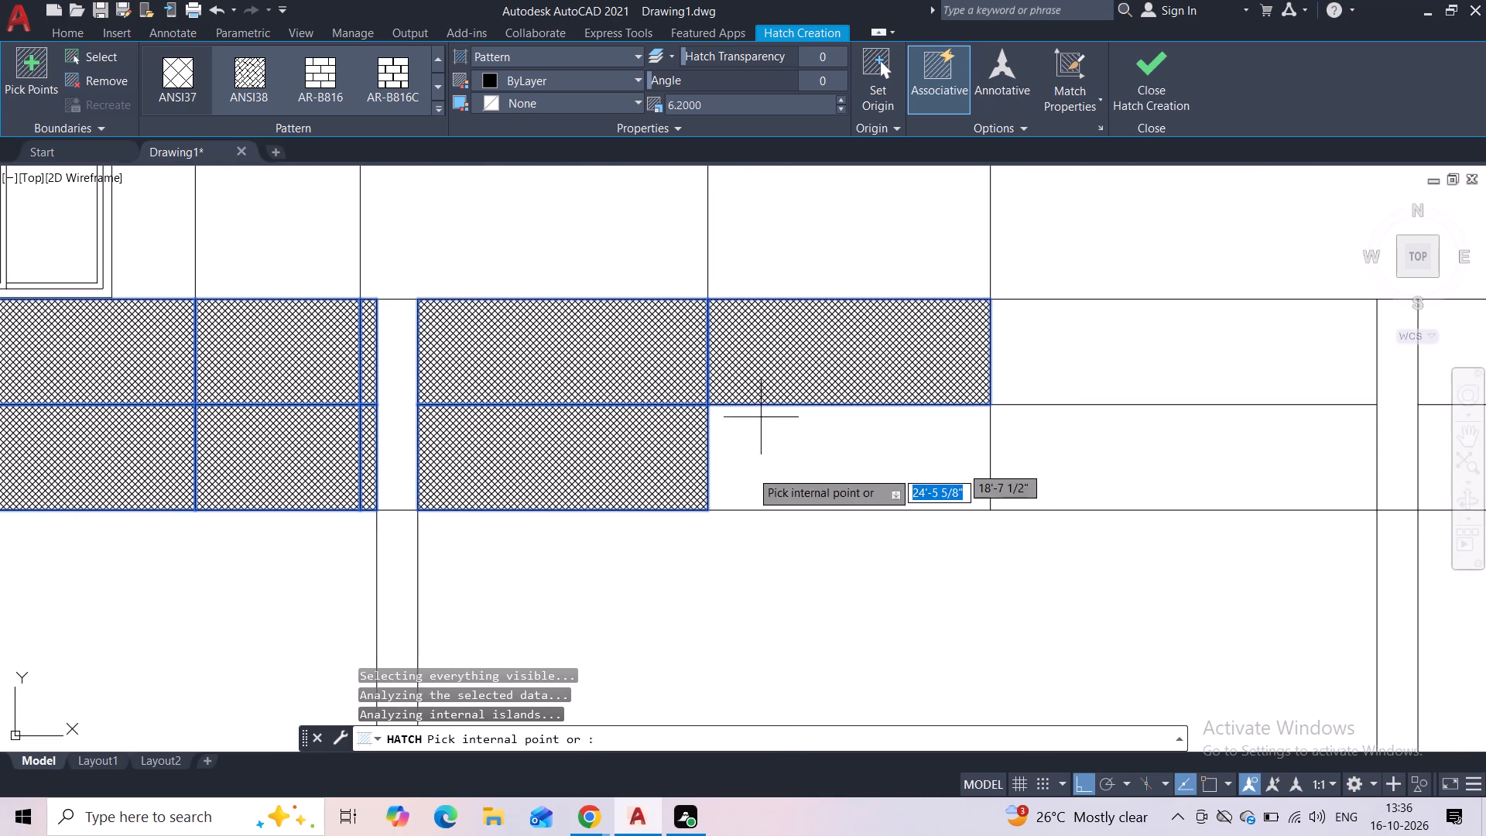
pyautogui.click(751, 471)
pyautogui.click(1049, 344)
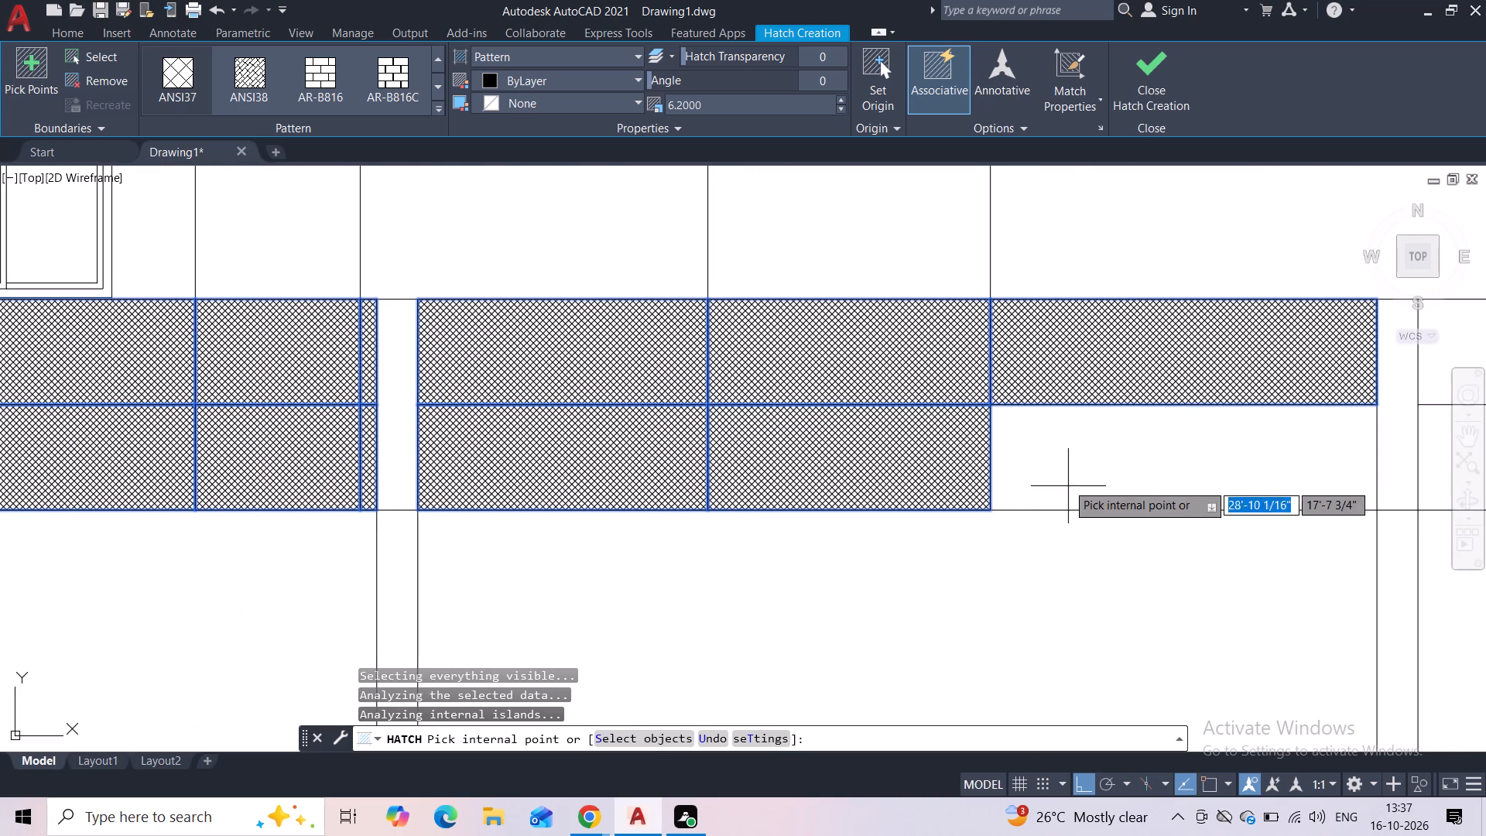
pyautogui.click(1063, 478)
pyautogui.moveTo(1056, 465); pyautogui.dragTo(519, 495, button='middle')
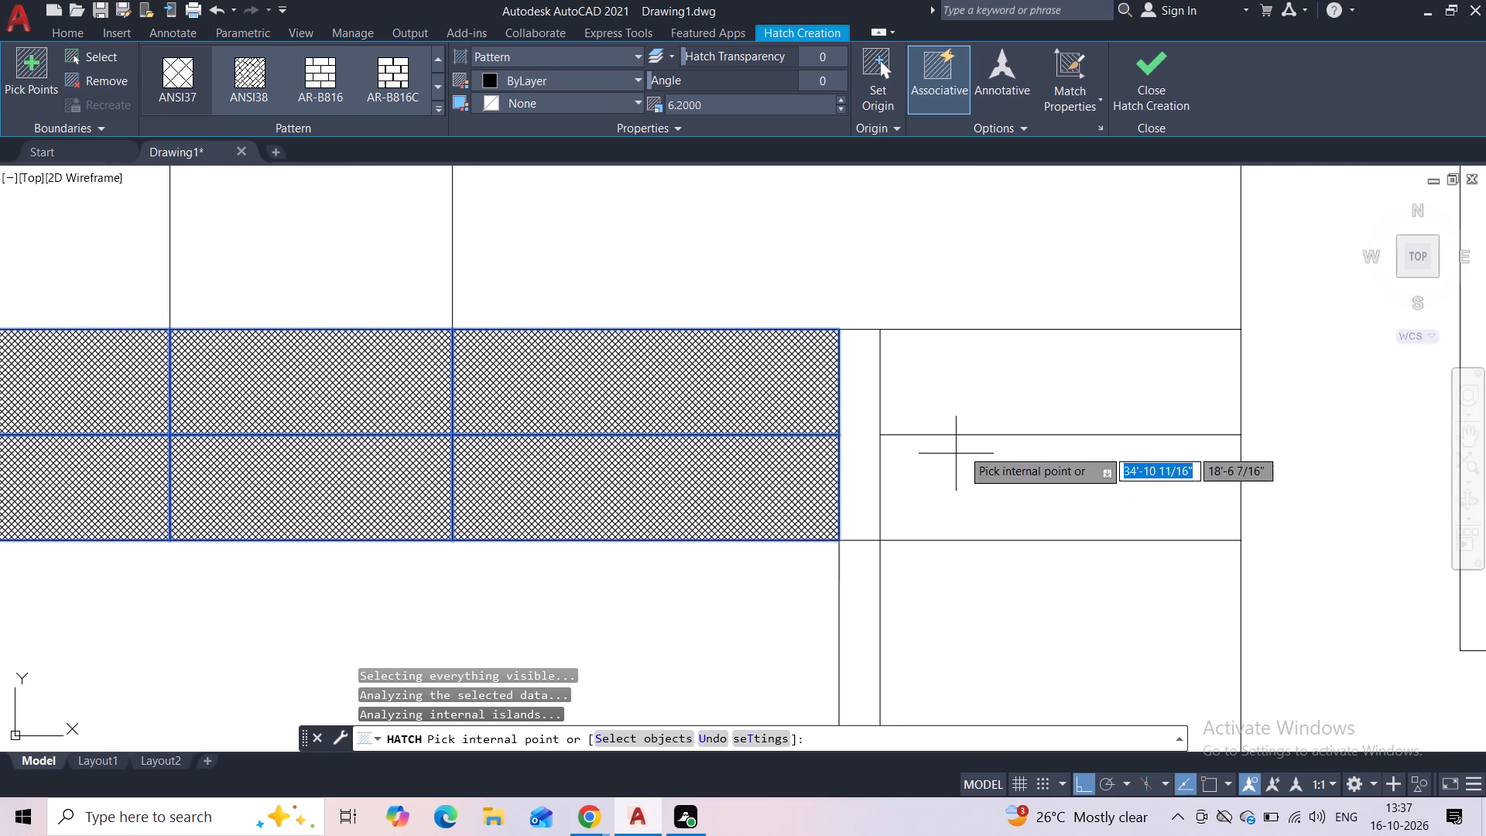
pyautogui.click(981, 386)
pyautogui.click(975, 468)
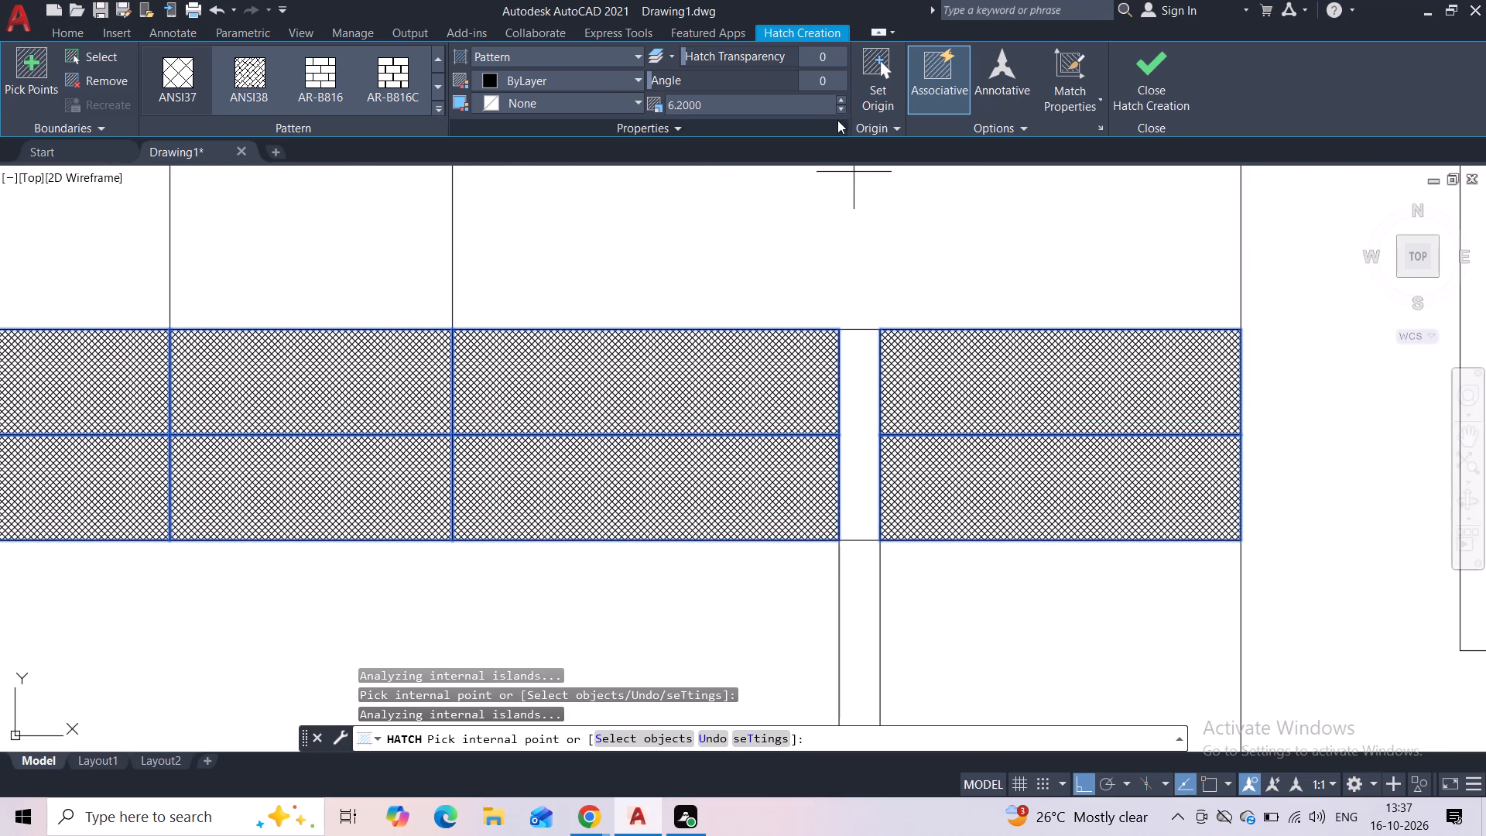
# Set the railing hatch scale to 58 and finish the hatch.
pyautogui.click(841, 102)
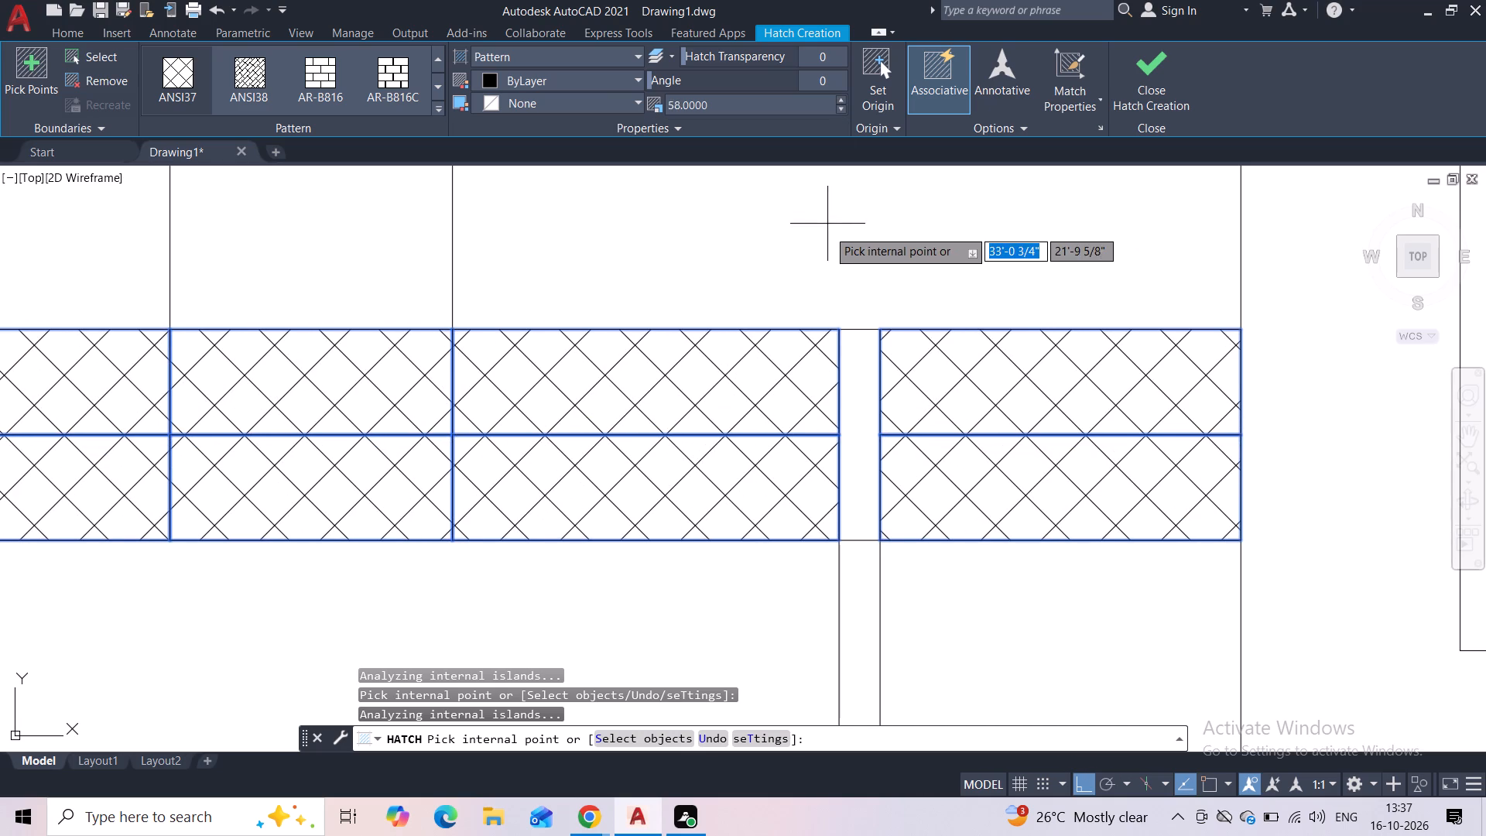
pyautogui.scroll(-3, 825, 237)
pyautogui.moveTo(823, 212); pyautogui.dragTo(815, 355, button='middle')
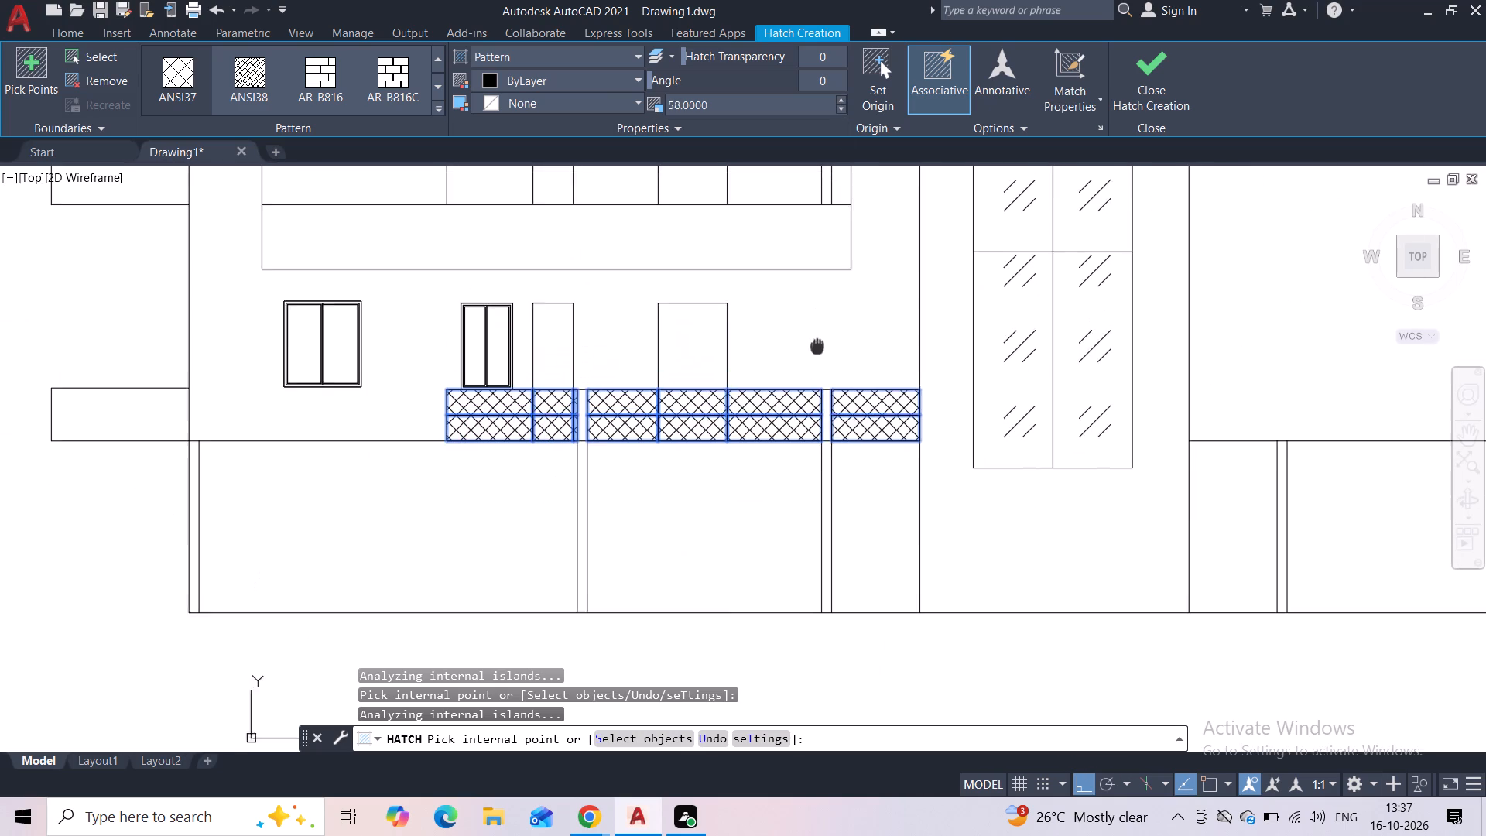
pyautogui.moveTo(815, 355); pyautogui.dragTo(815, 357, button='middle')
pyautogui.click(1137, 67)
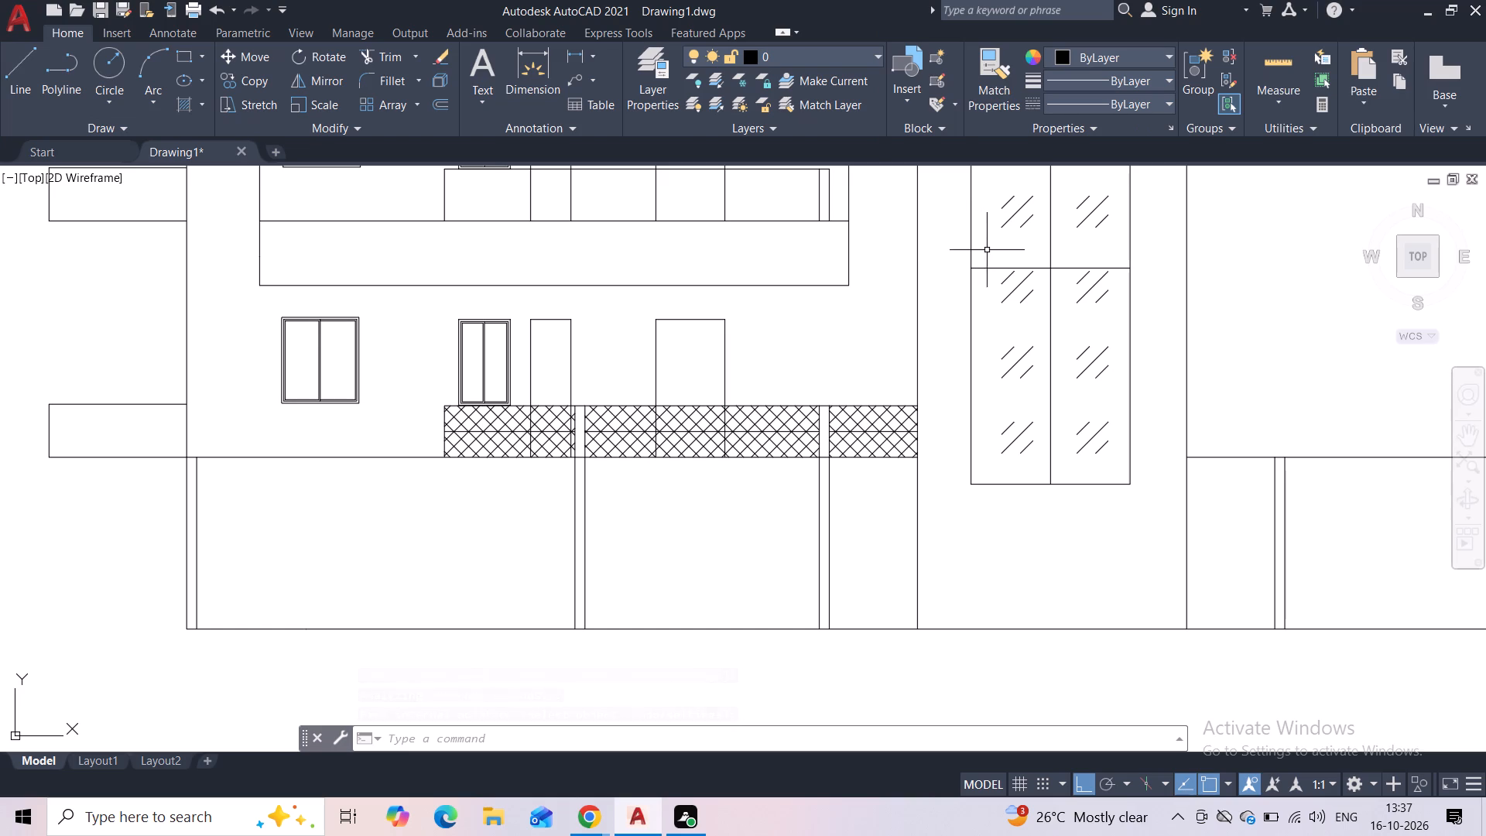
# Draw horizontal mid-height lines, about 8' long, across the two lowest side projections of the left wing, from outer edge to wing wall.
pyautogui.click(35, 72)
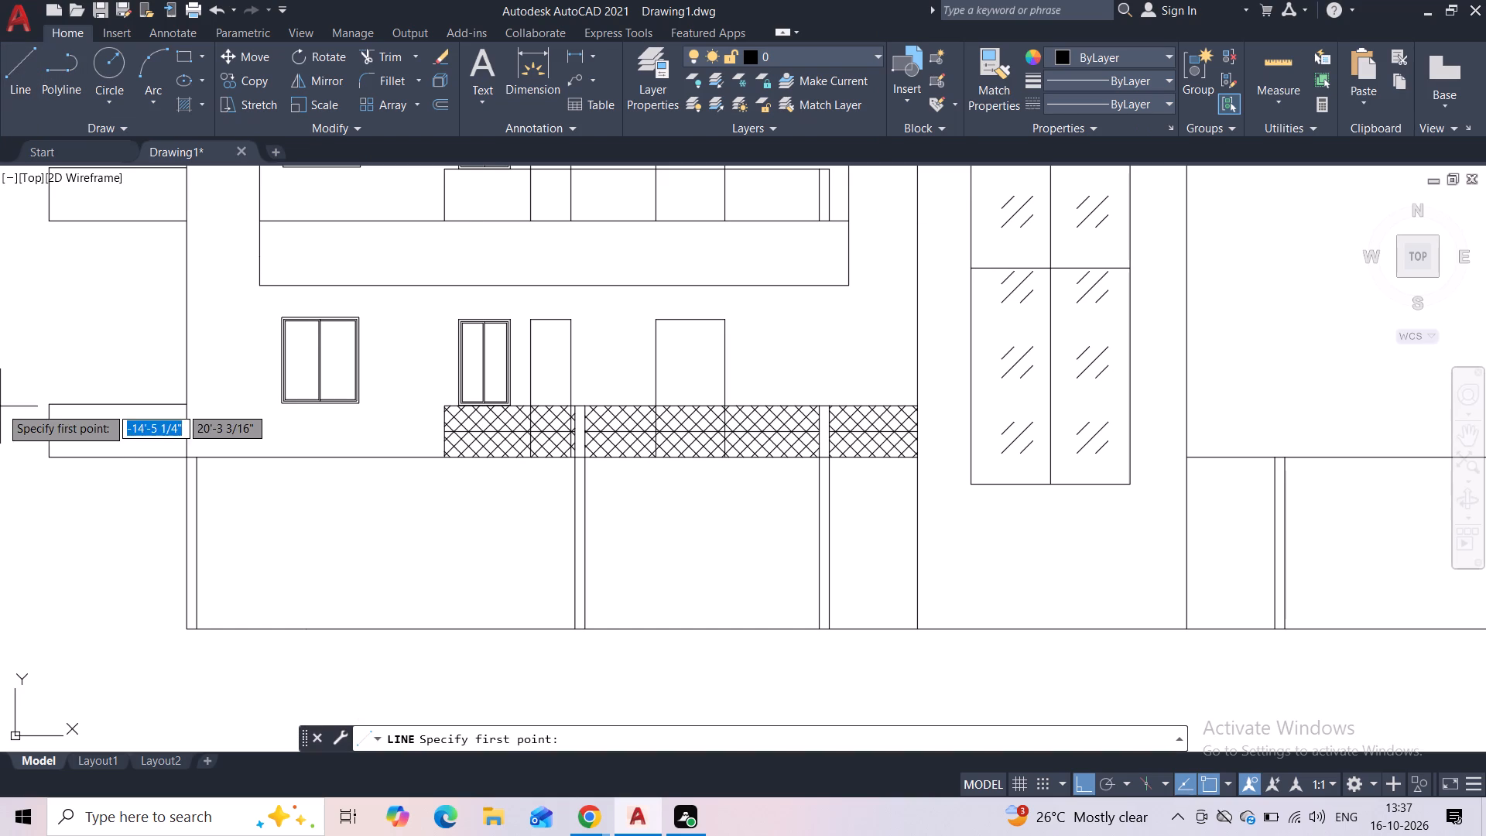
pyautogui.click(50, 430)
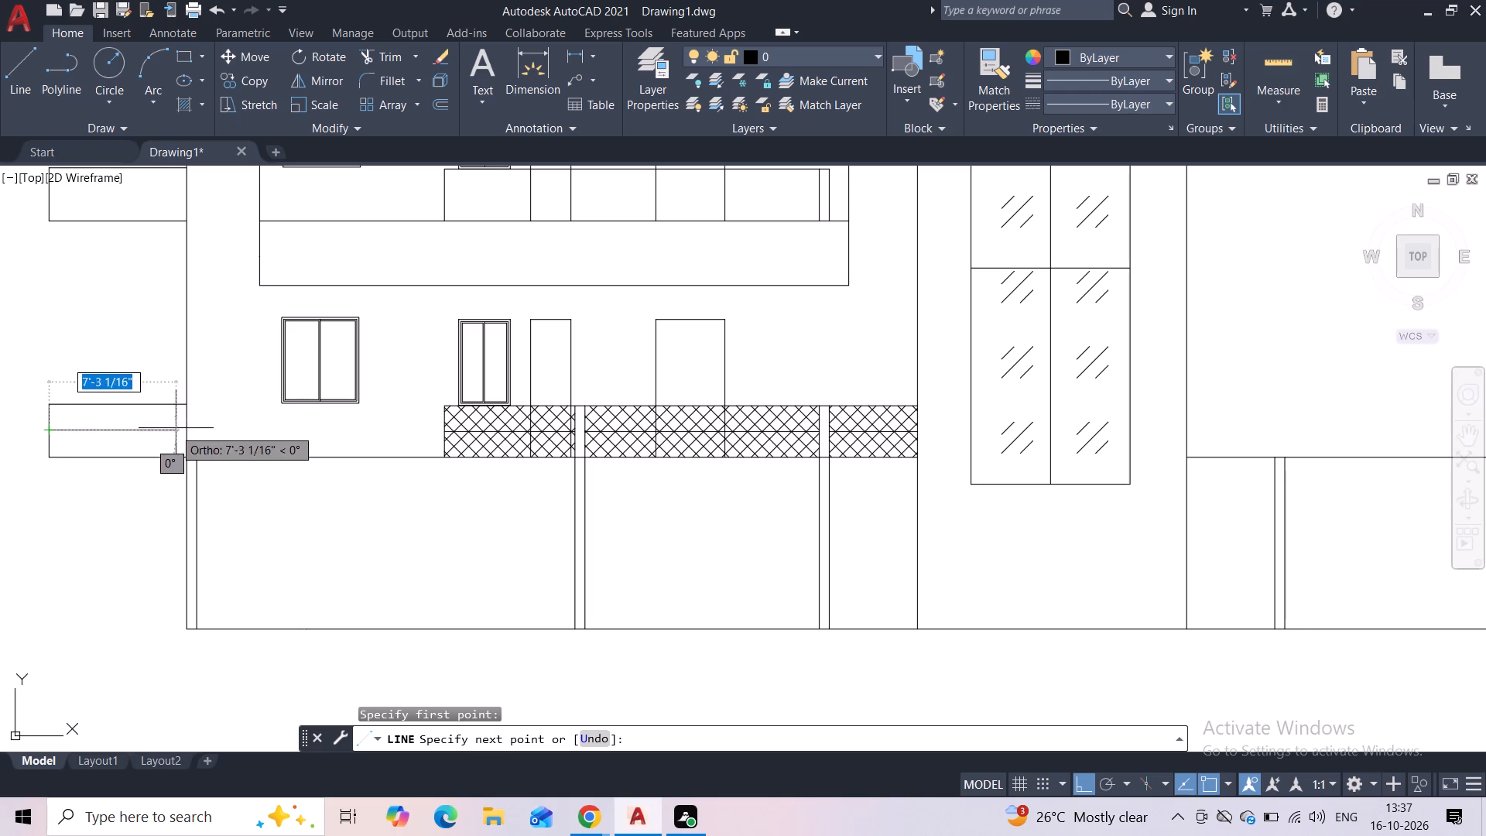
pyautogui.click(190, 429)
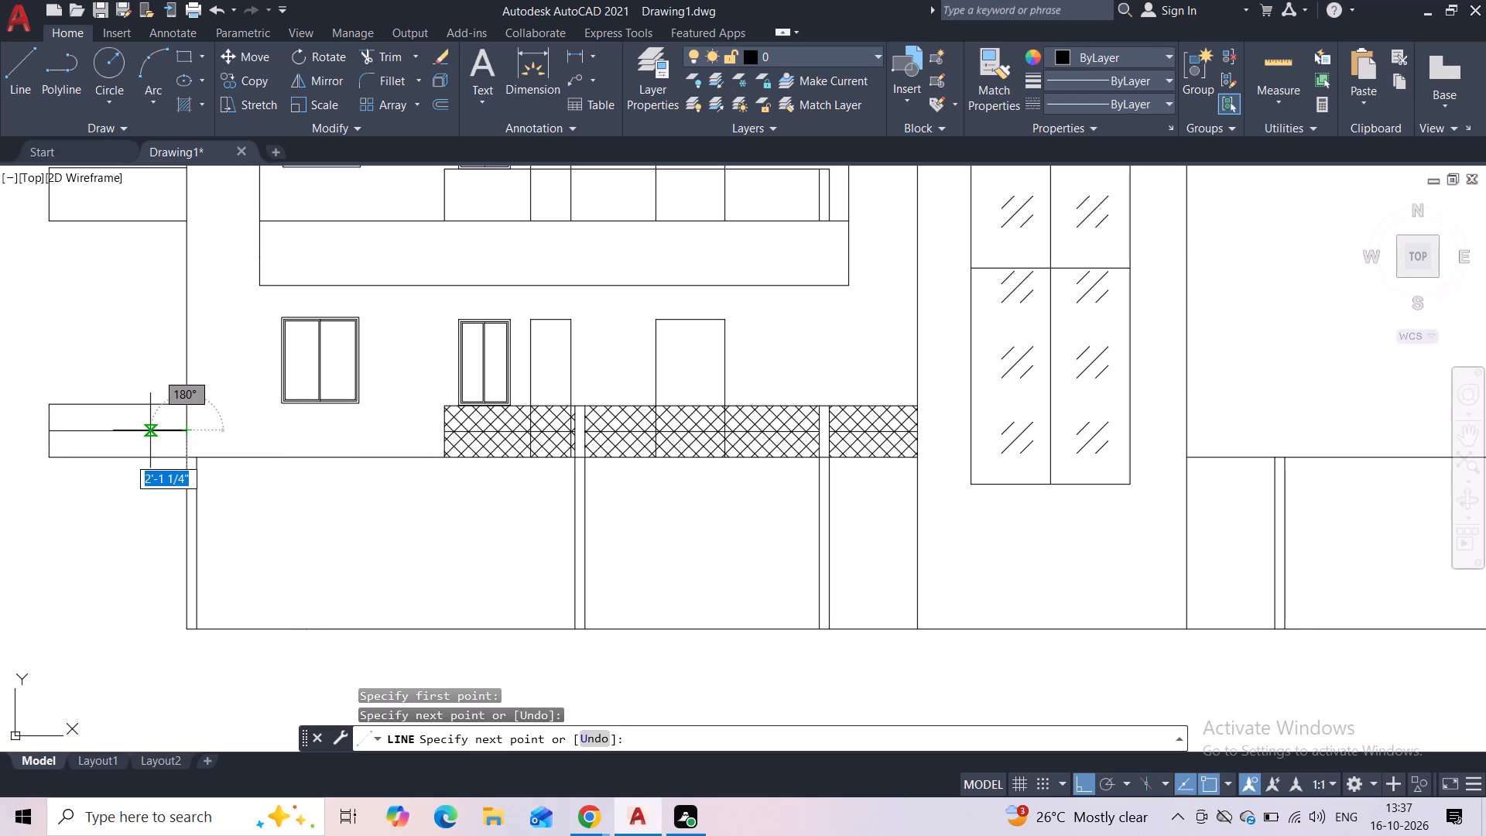
pyautogui.press('Escape')
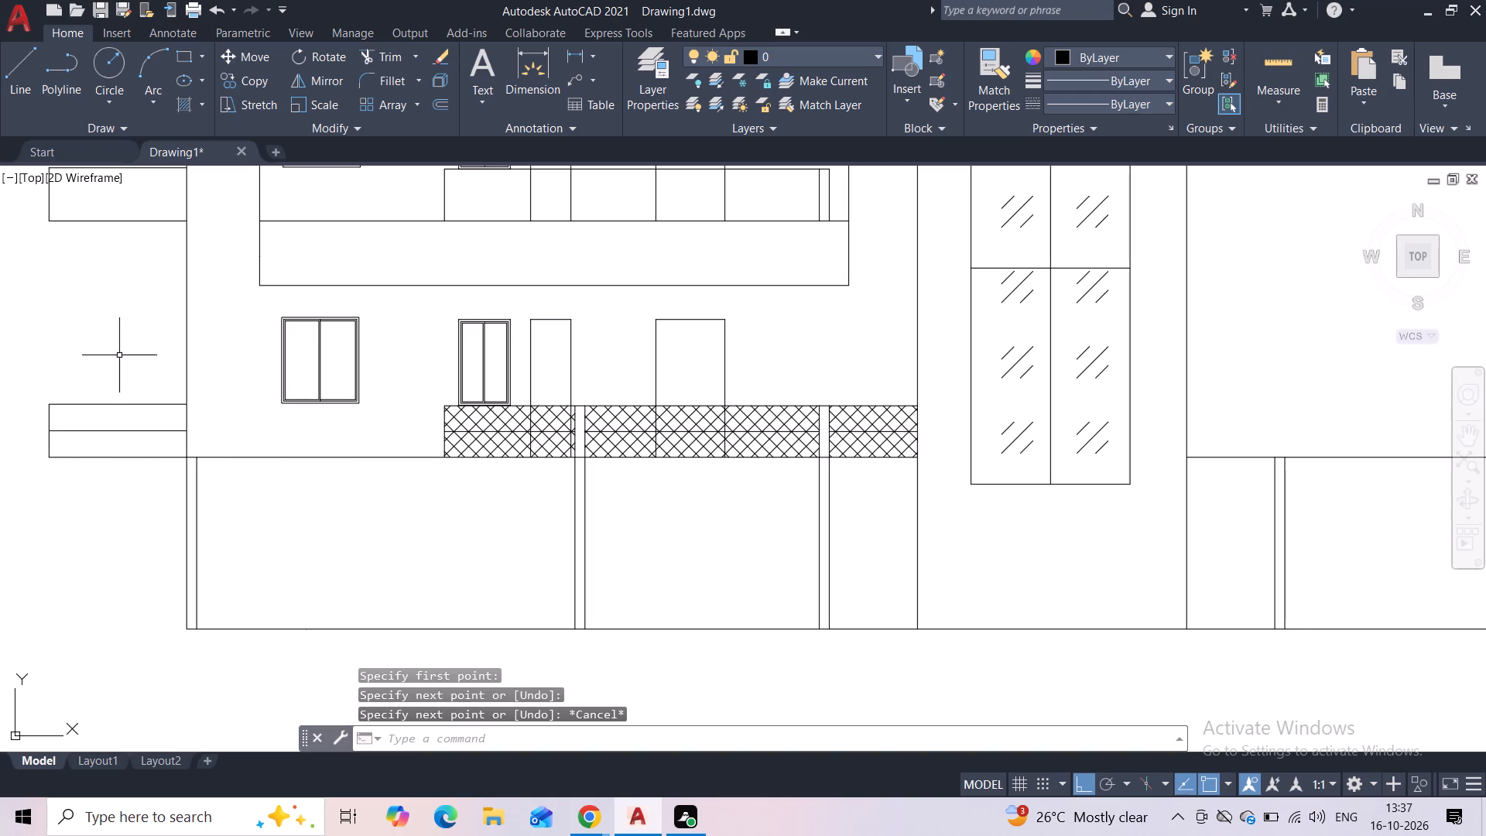
pyautogui.moveTo(123, 331); pyautogui.dragTo(134, 490, button='middle')
pyautogui.press('space')
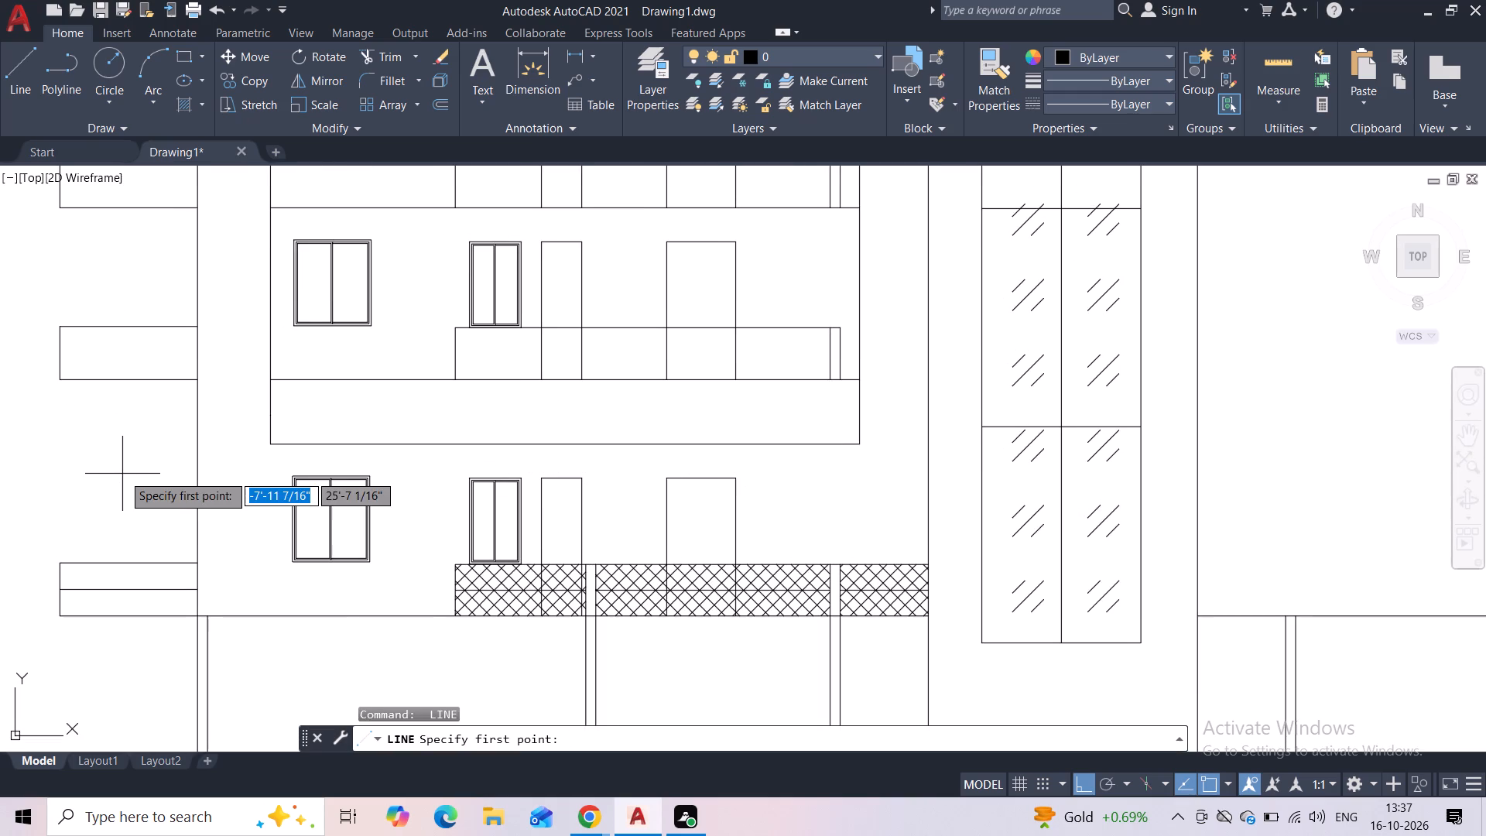
pyautogui.click(63, 352)
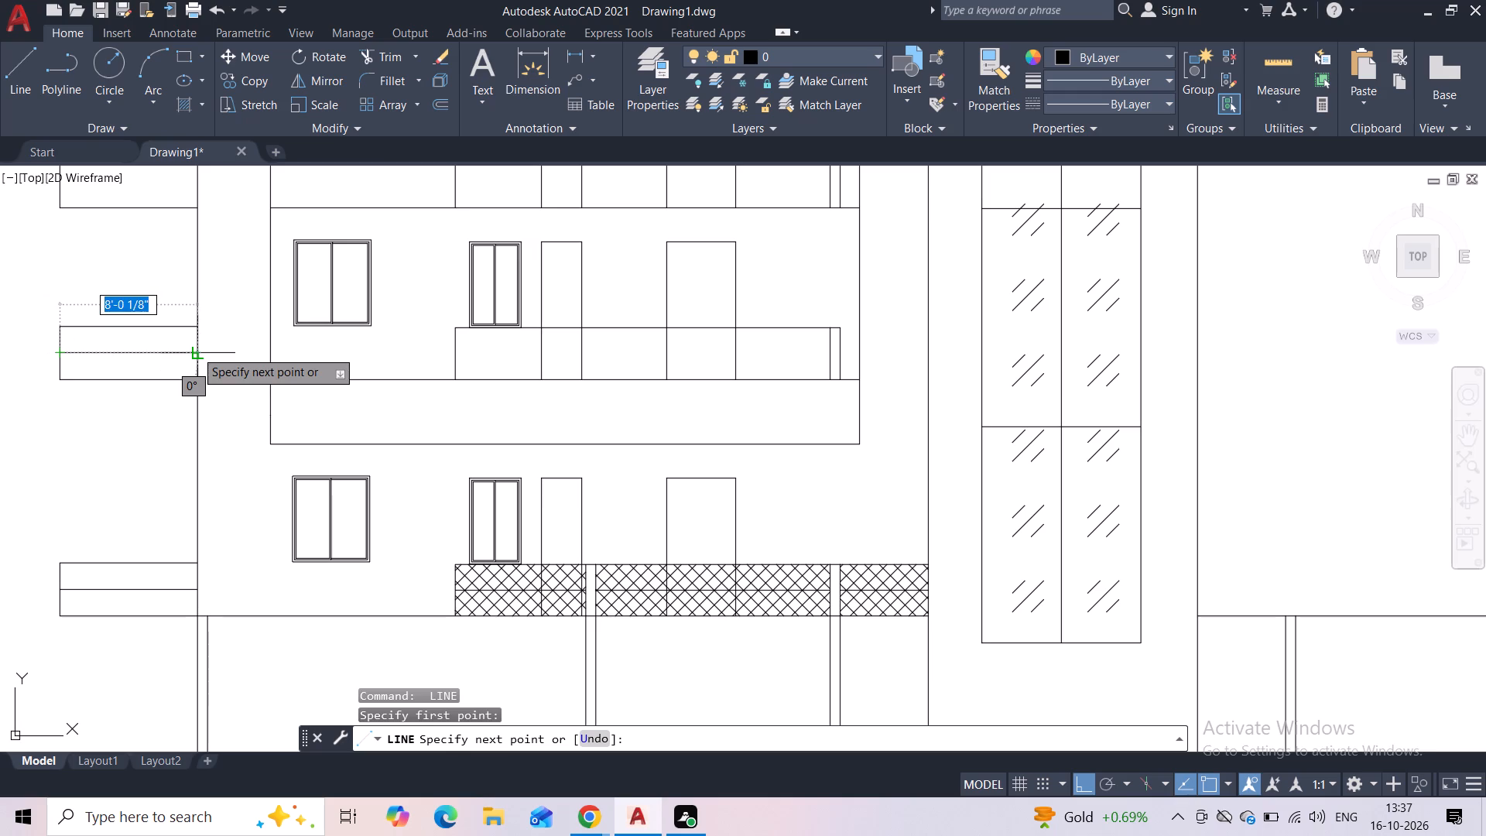
pyautogui.click(195, 350)
pyautogui.press('Escape')
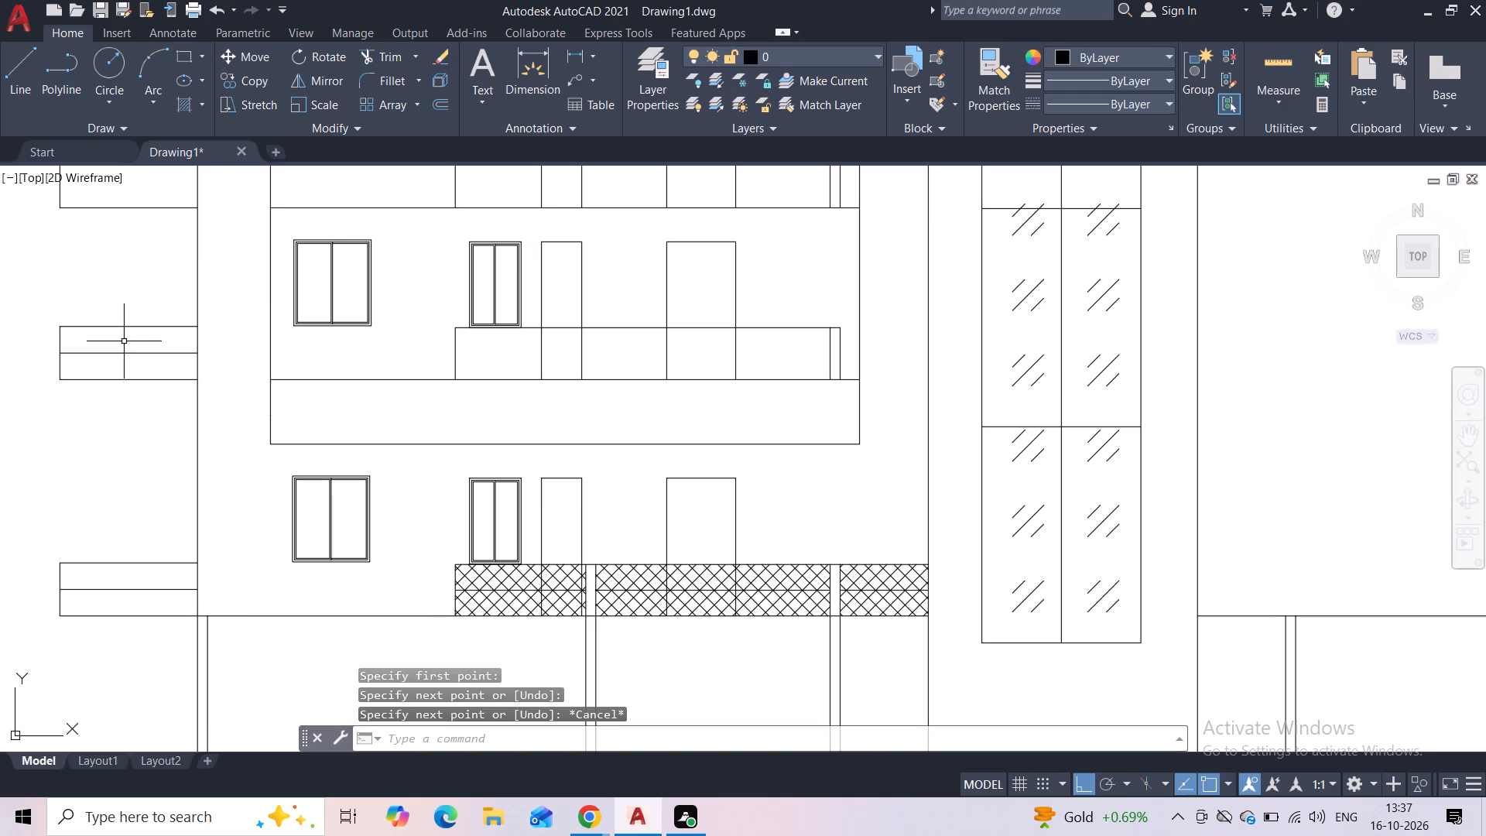
# Draw matching mid-height lines across the third and fourth side projections of the left wing, from outer edge to wing wall.
pyautogui.press('space')
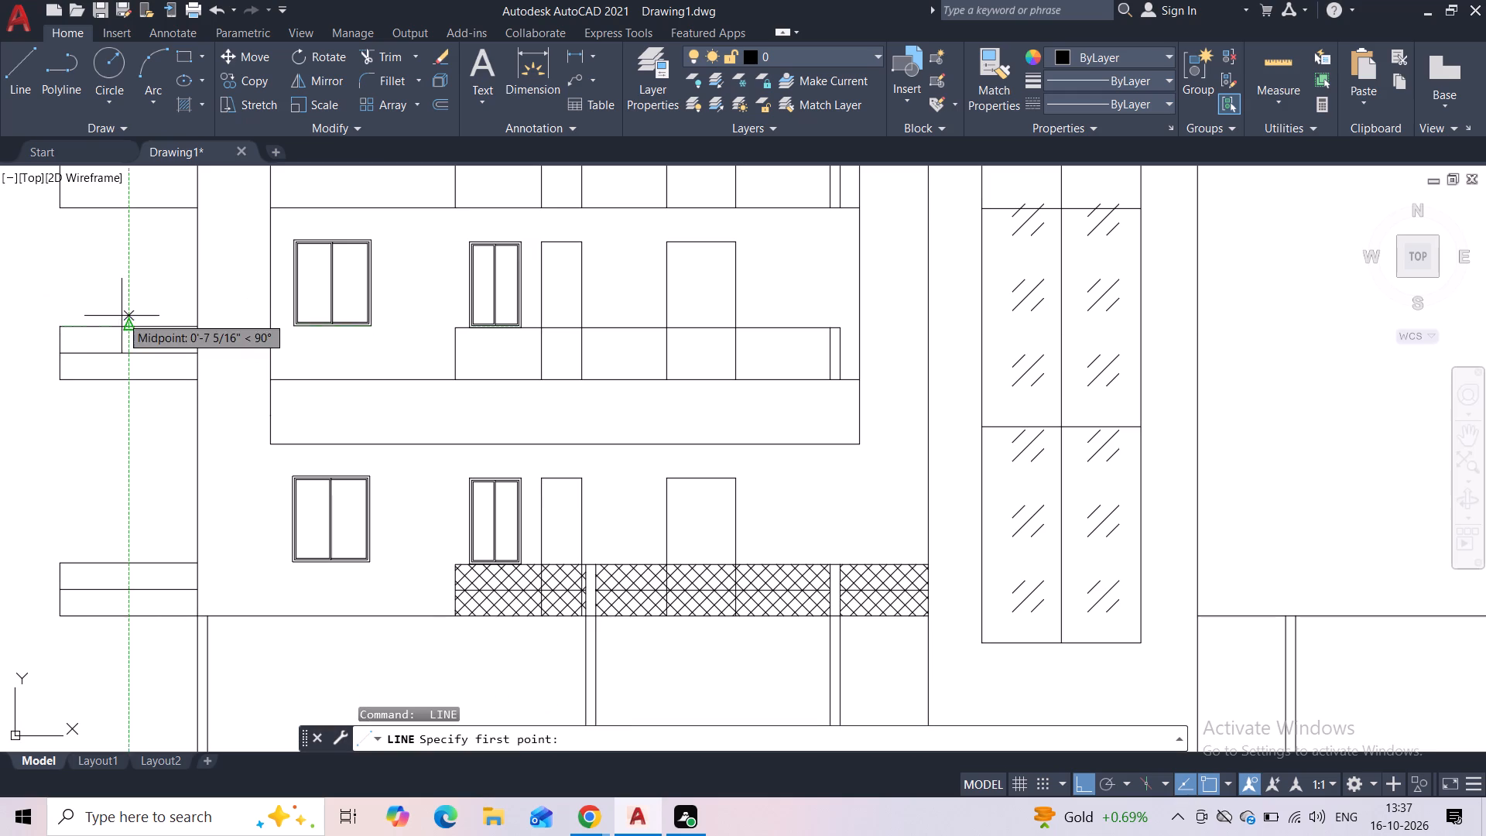
pyautogui.moveTo(121, 315); pyautogui.dragTo(115, 490, button='middle')
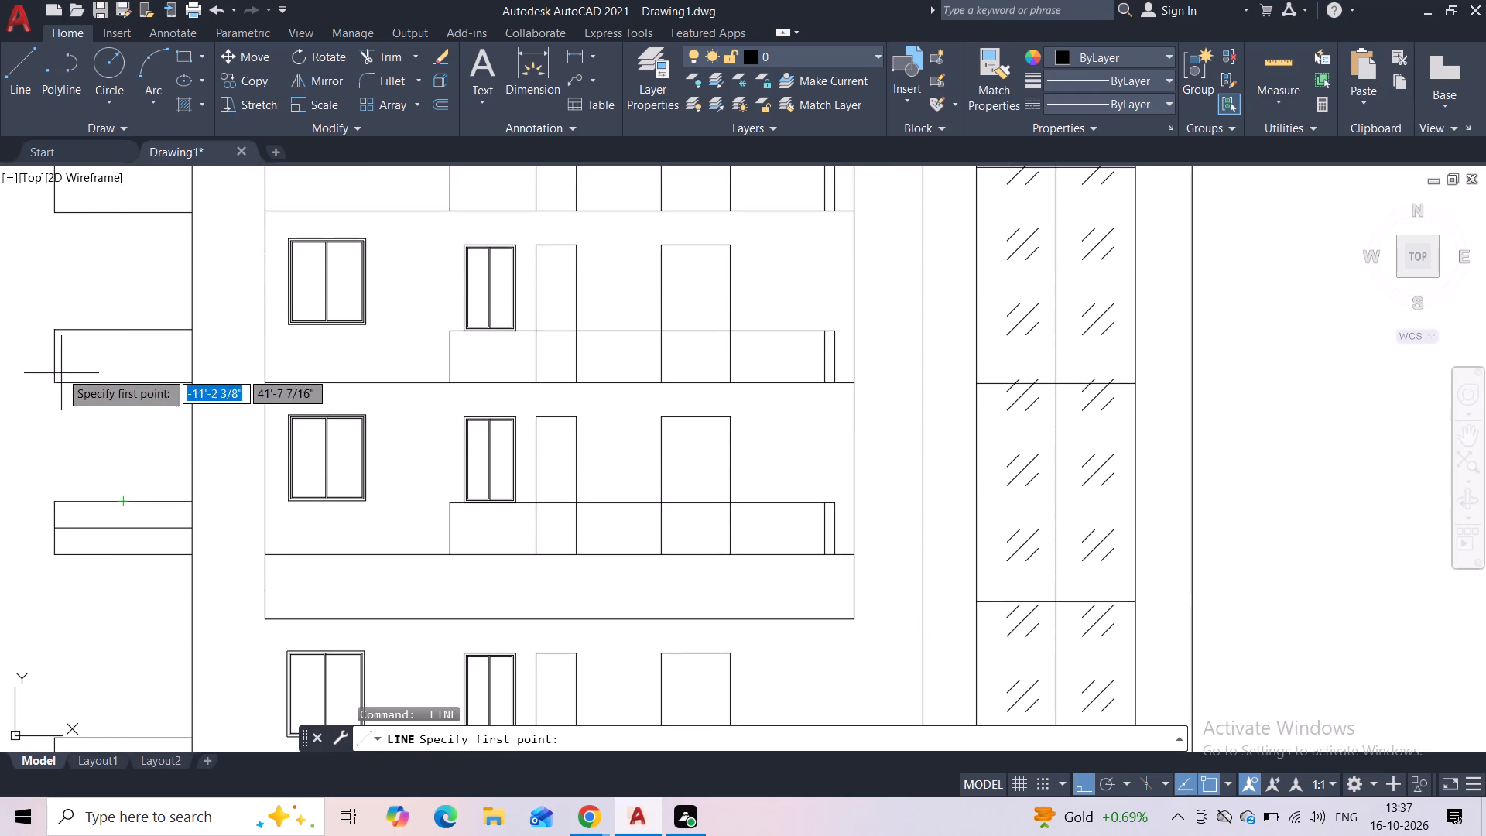
pyautogui.click(53, 351)
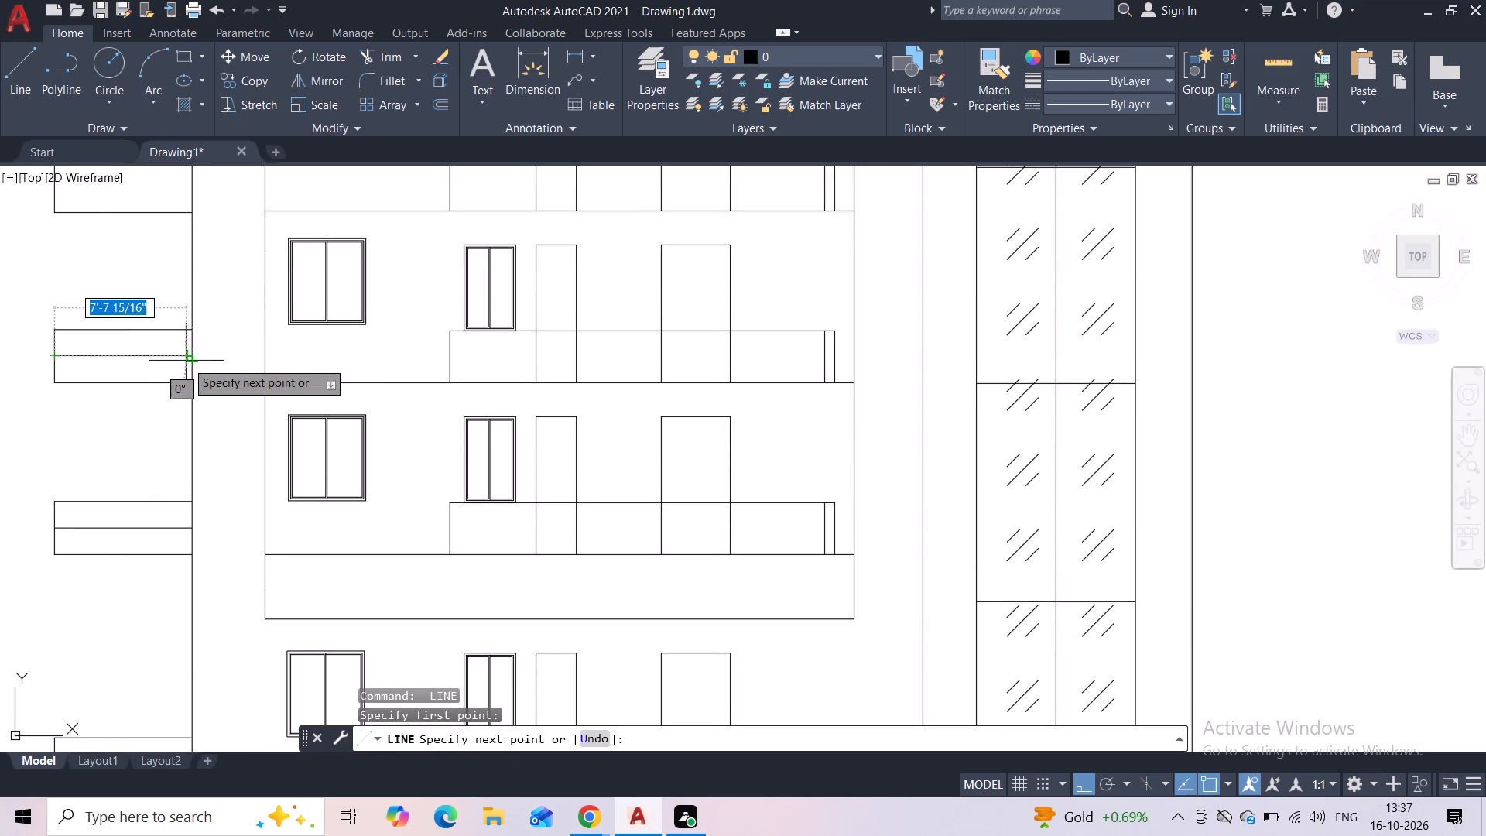
pyautogui.click(187, 361)
pyautogui.press('Escape')
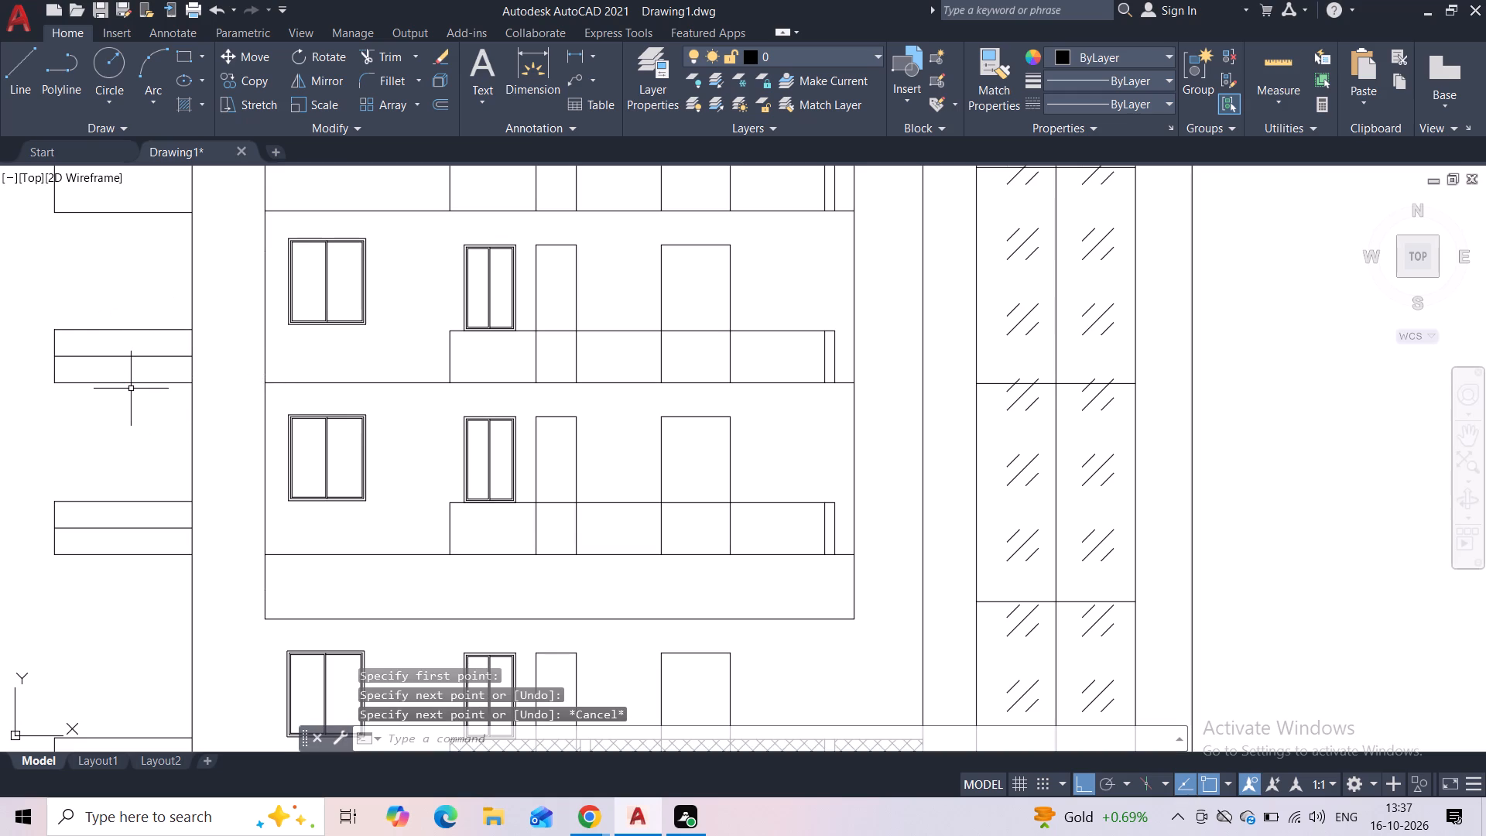
pyautogui.press('space')
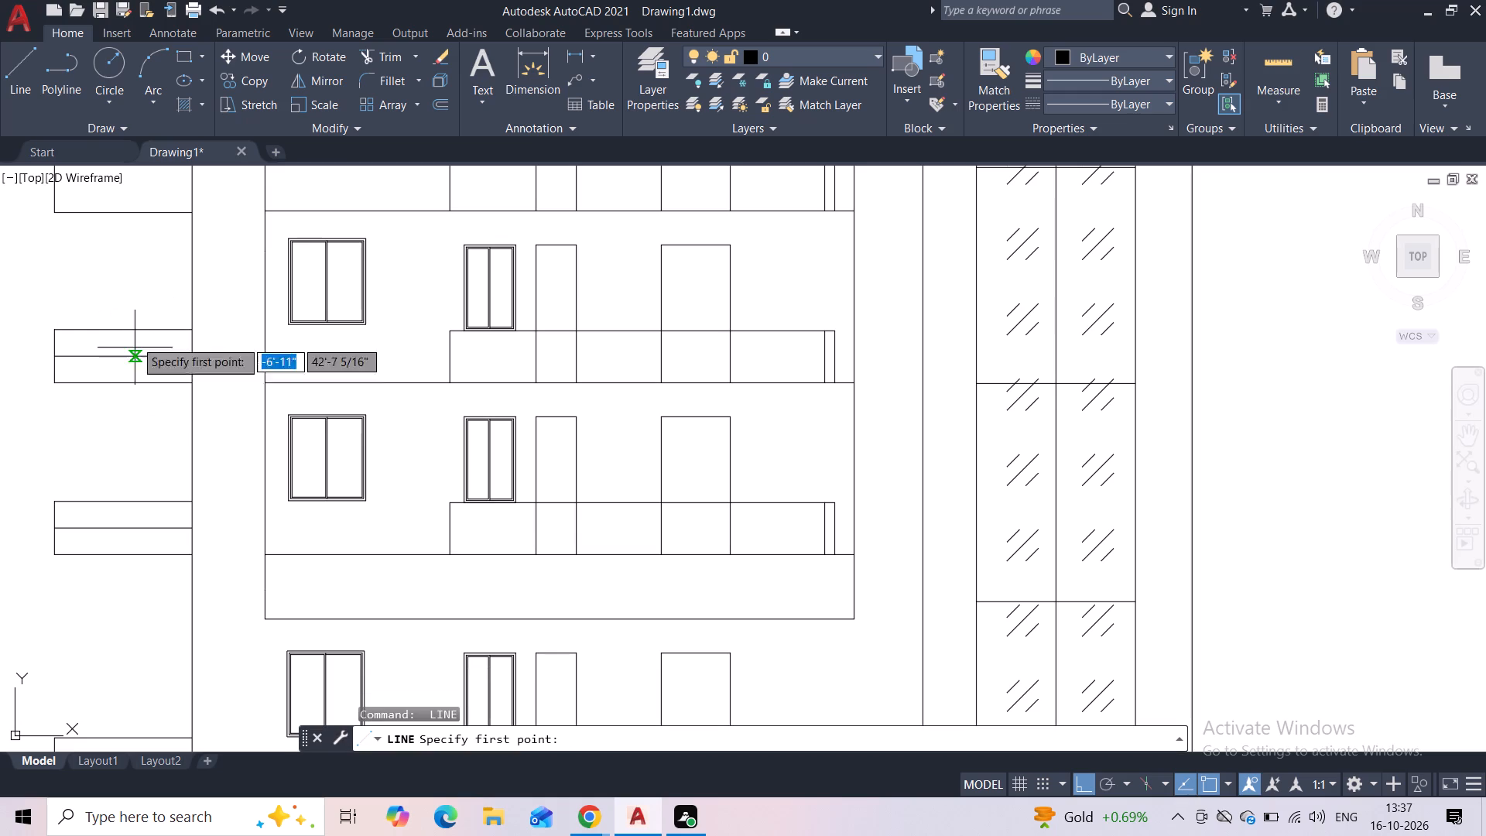
pyautogui.moveTo(131, 297); pyautogui.dragTo(158, 481, button='middle')
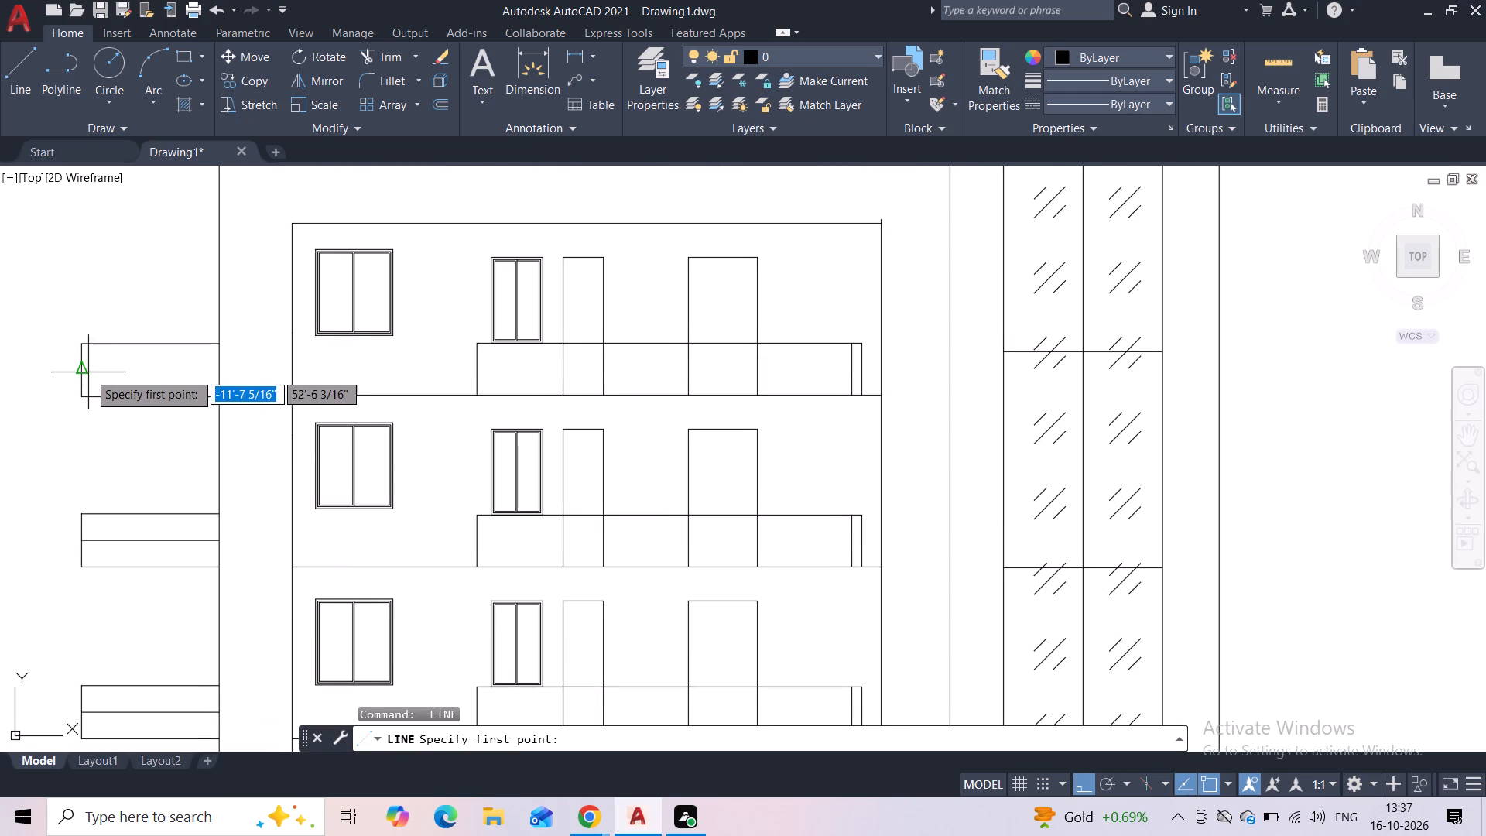
pyautogui.click(80, 369)
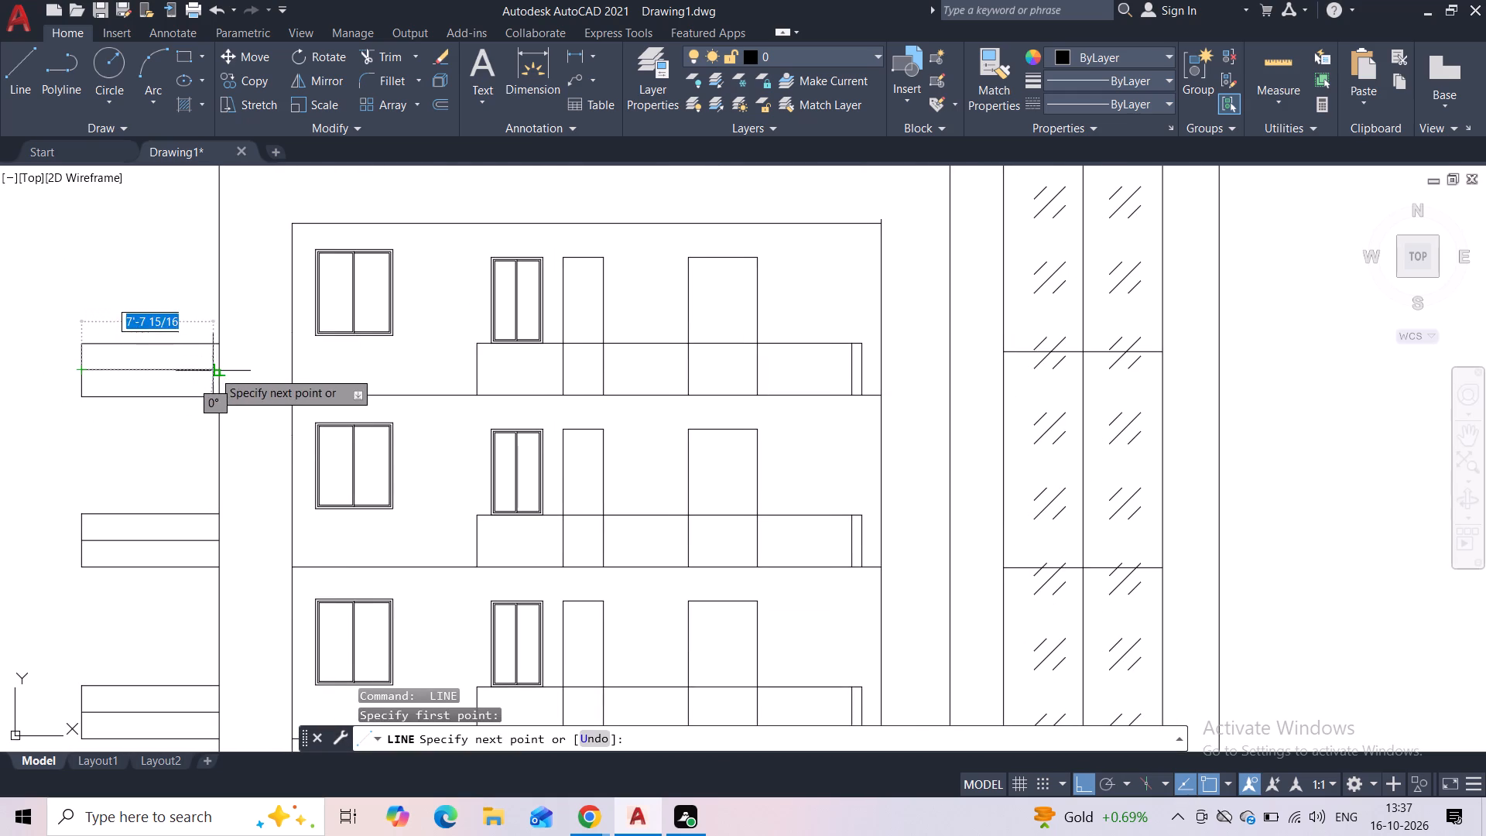
pyautogui.click(214, 371)
pyautogui.press('Escape')
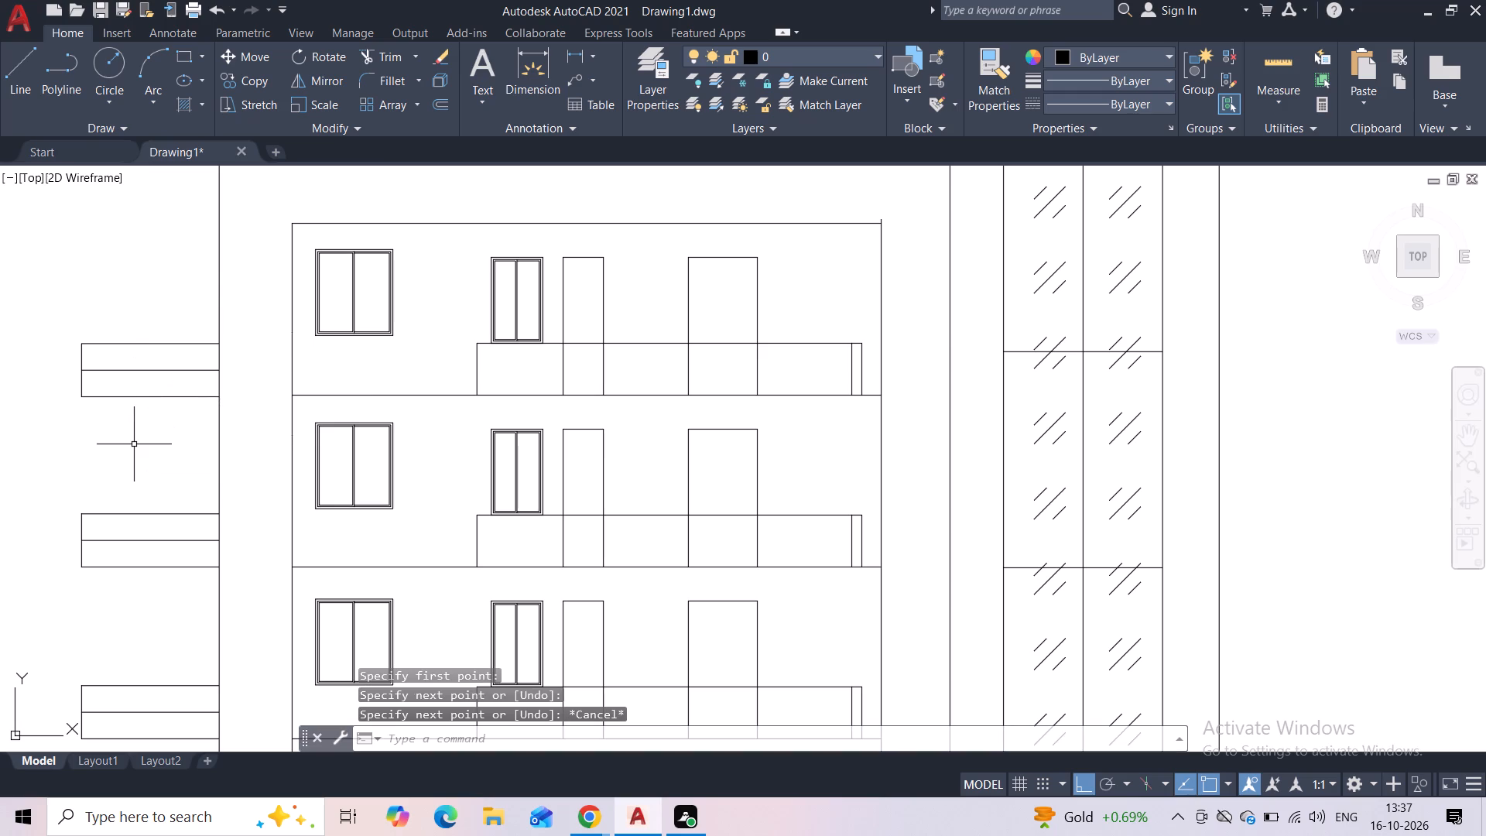
# Draw the mid-height line of the left wing's top railing in three segments, skipping the narrow and wide doors and ending at the post.
pyautogui.press('space')
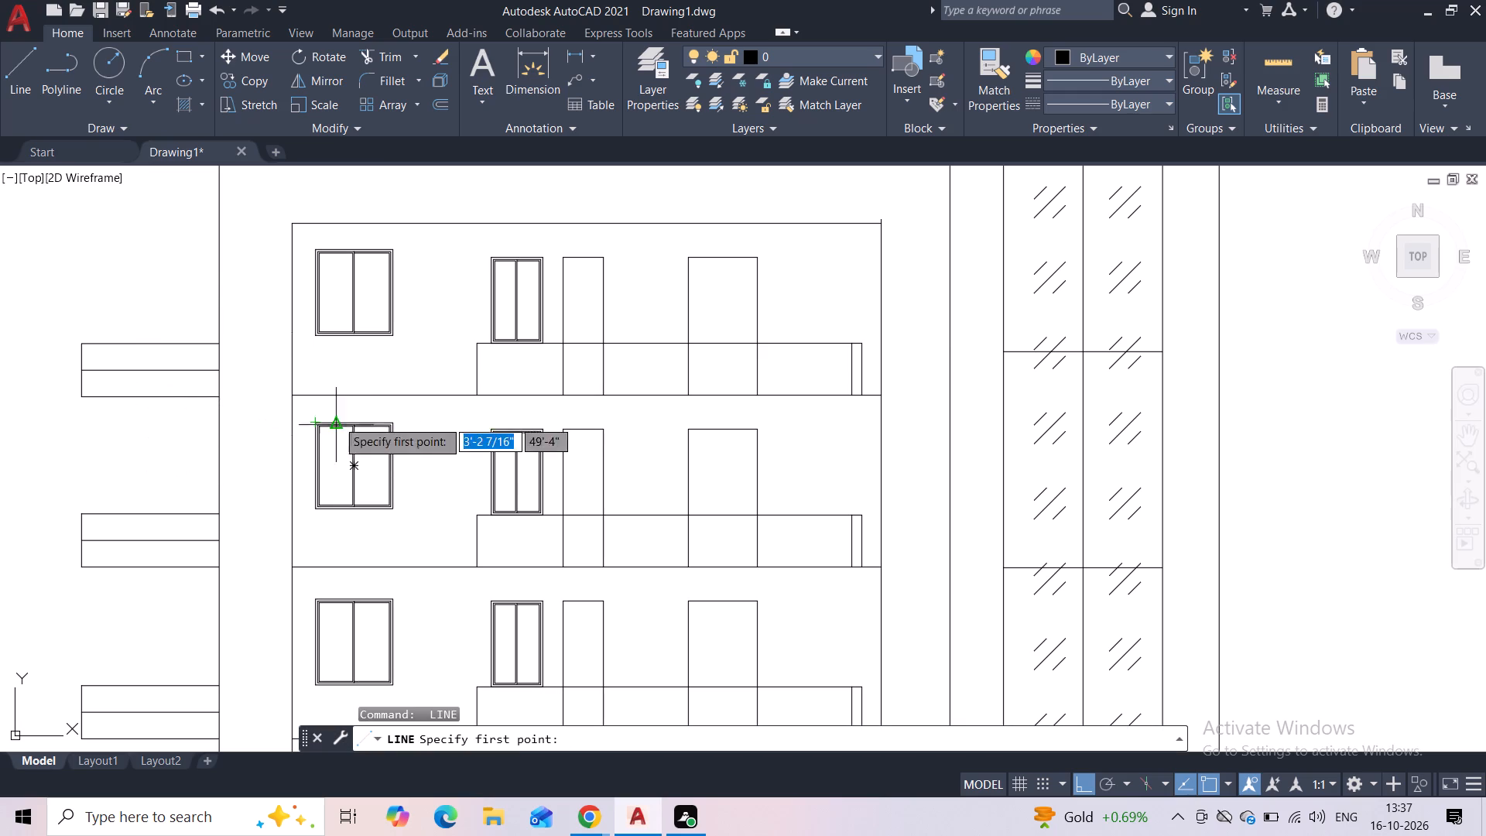
pyautogui.click(483, 372)
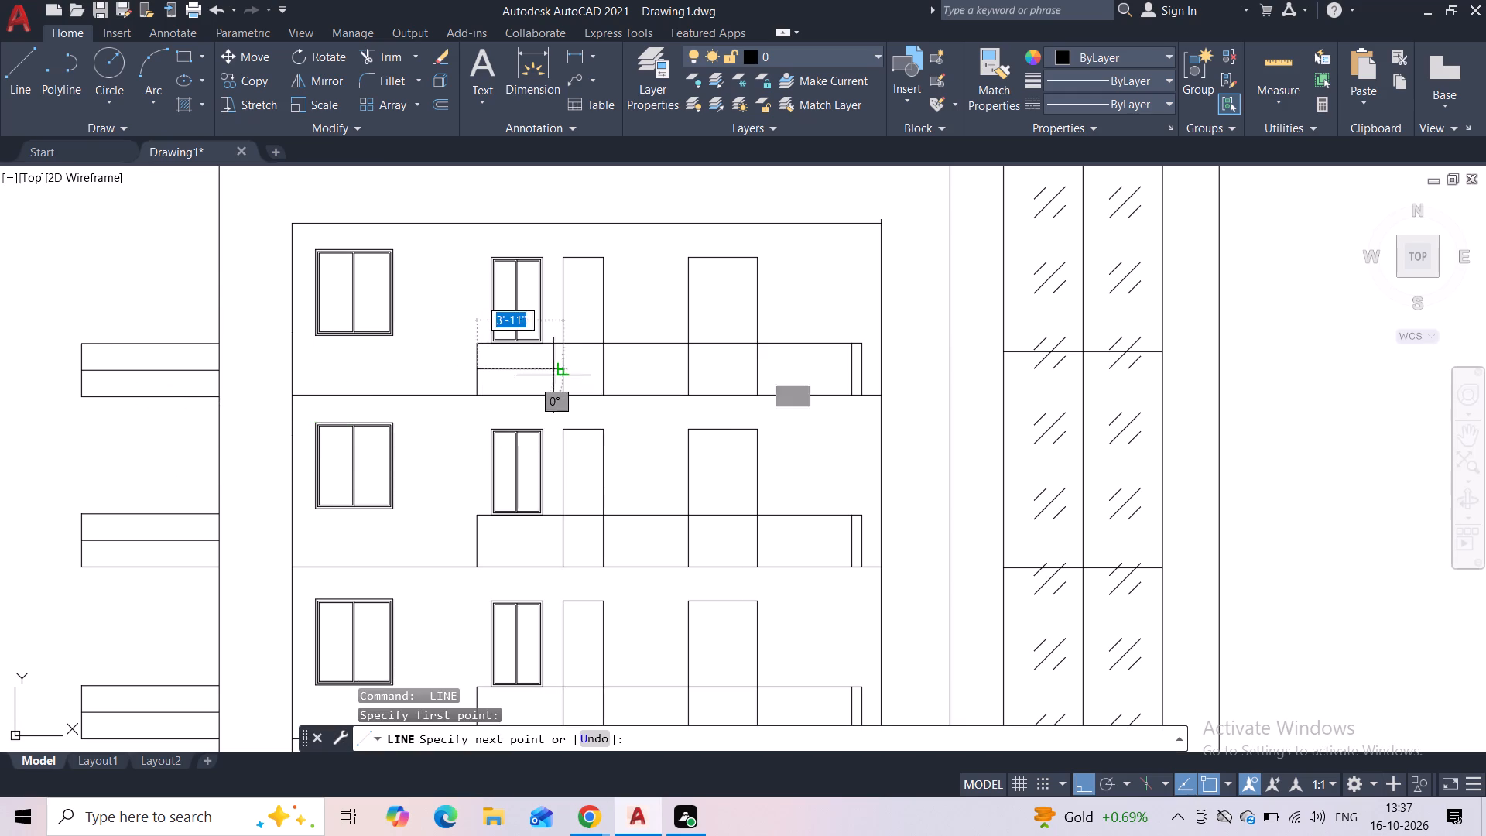
pyautogui.click(568, 374)
pyautogui.press('space')
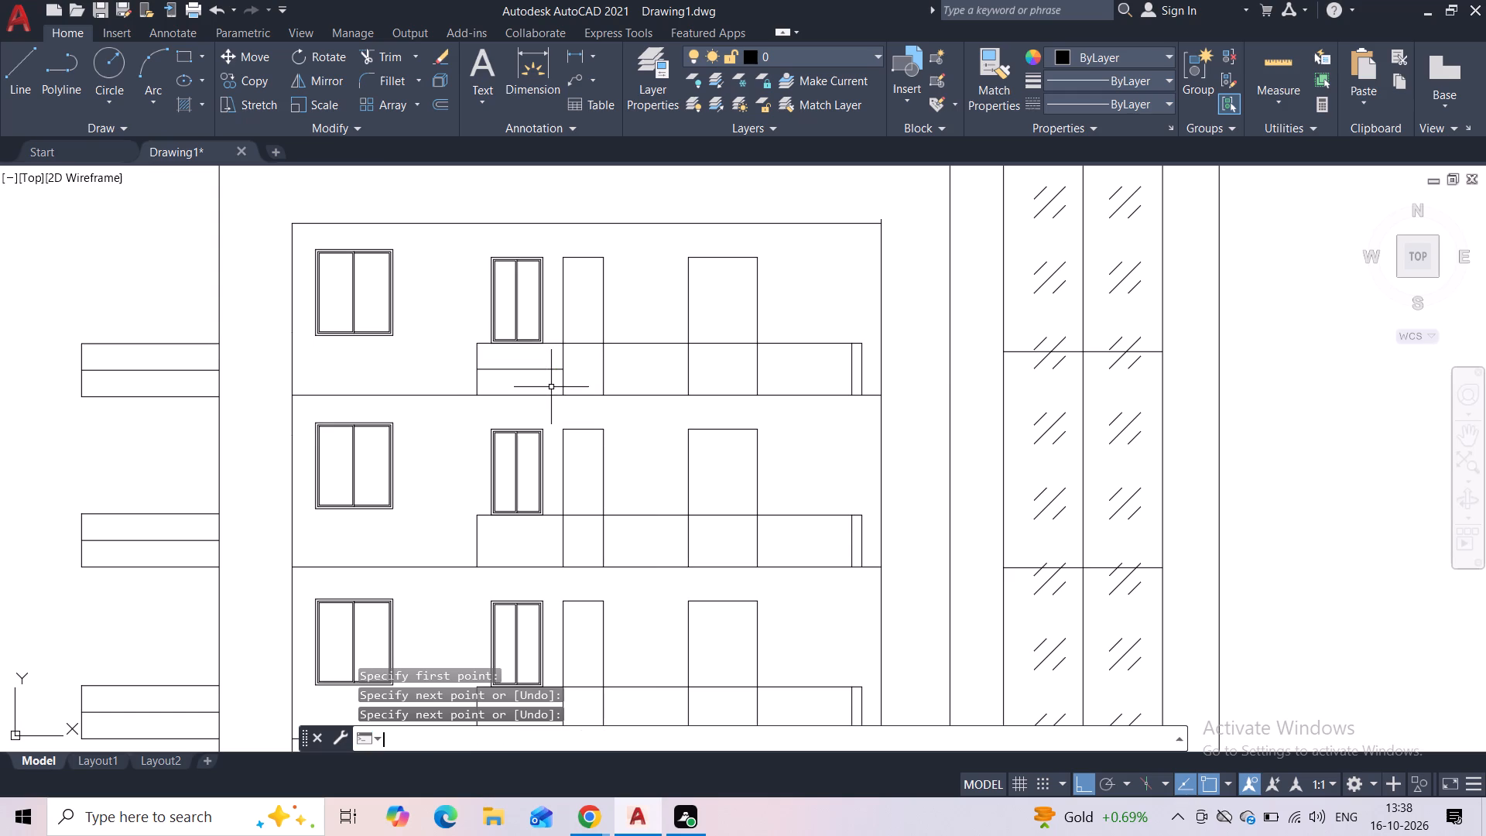
pyautogui.press('space')
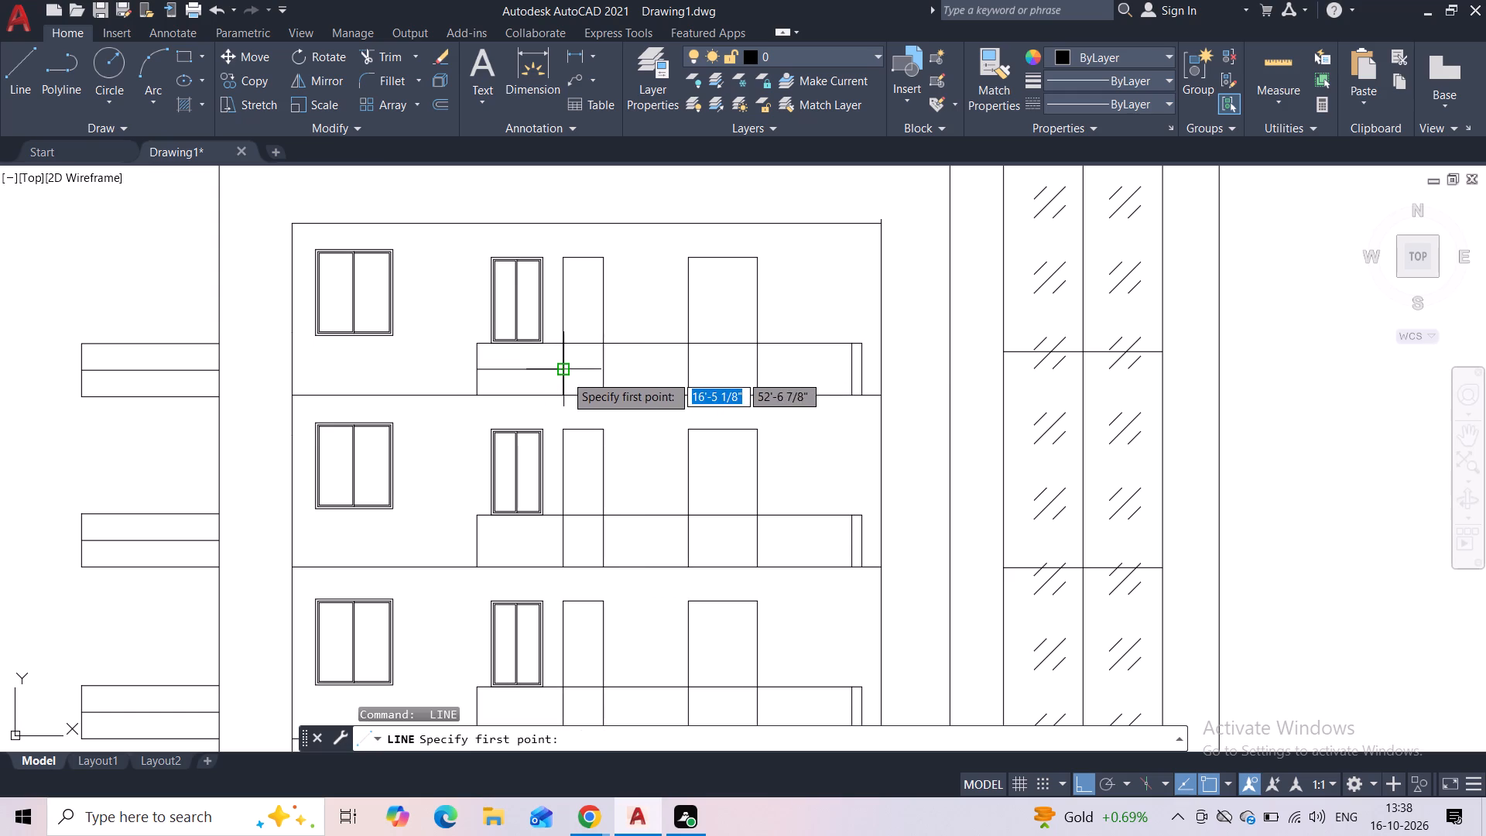
pyautogui.click(601, 374)
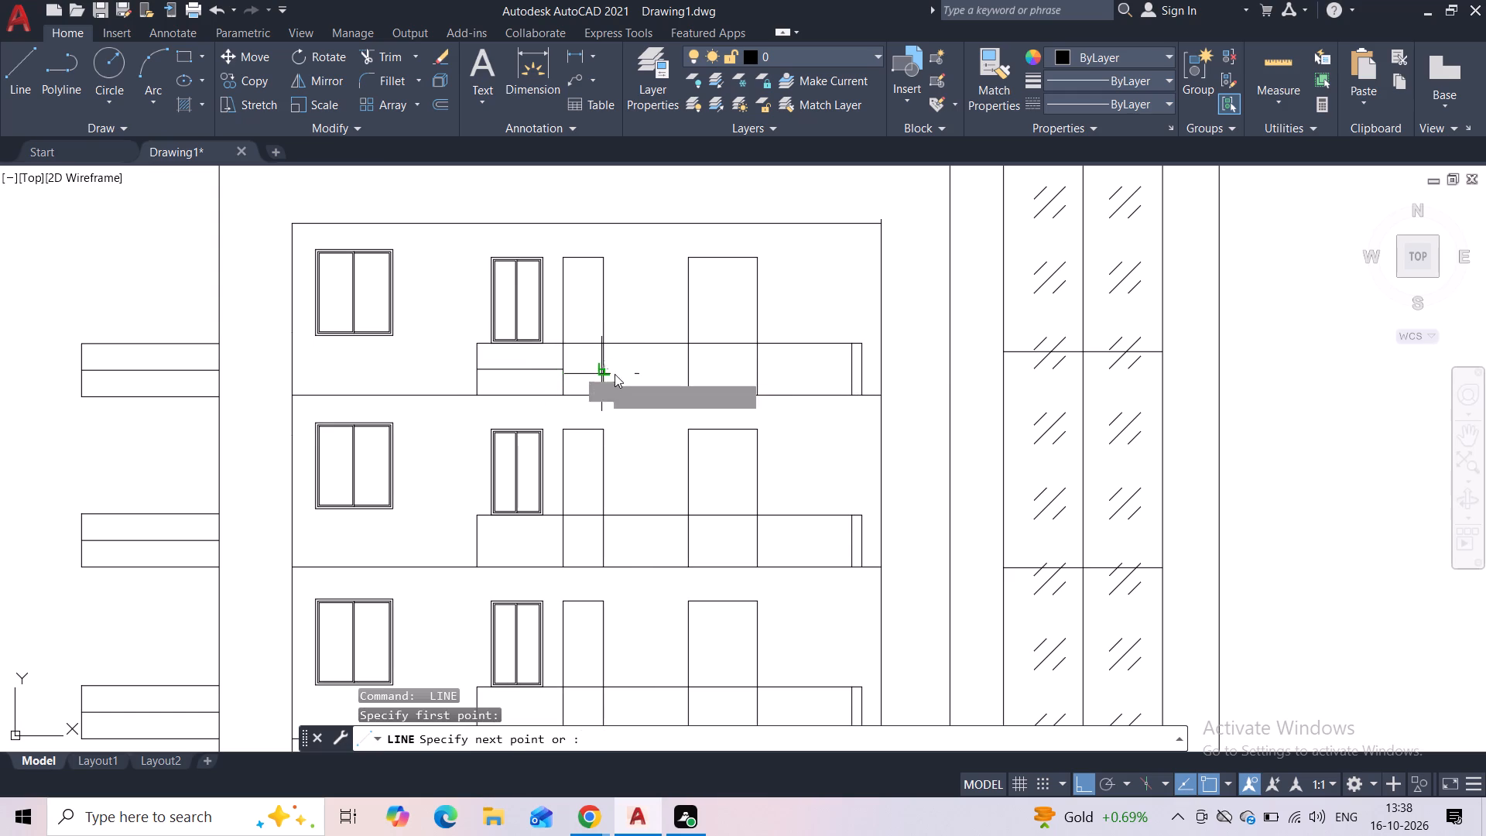
pyautogui.click(682, 372)
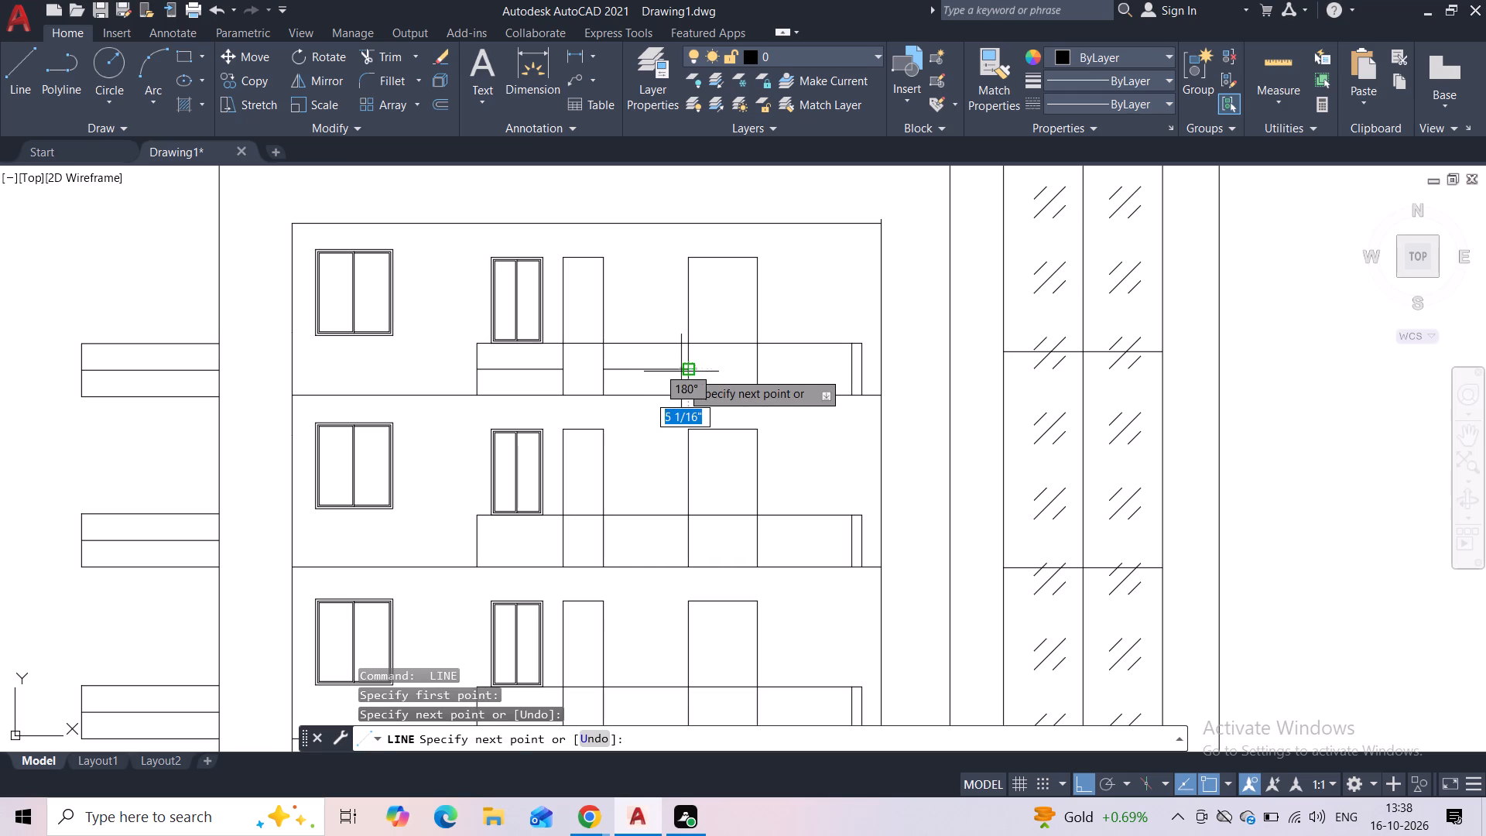
pyautogui.press('space')
pyautogui.press('space')
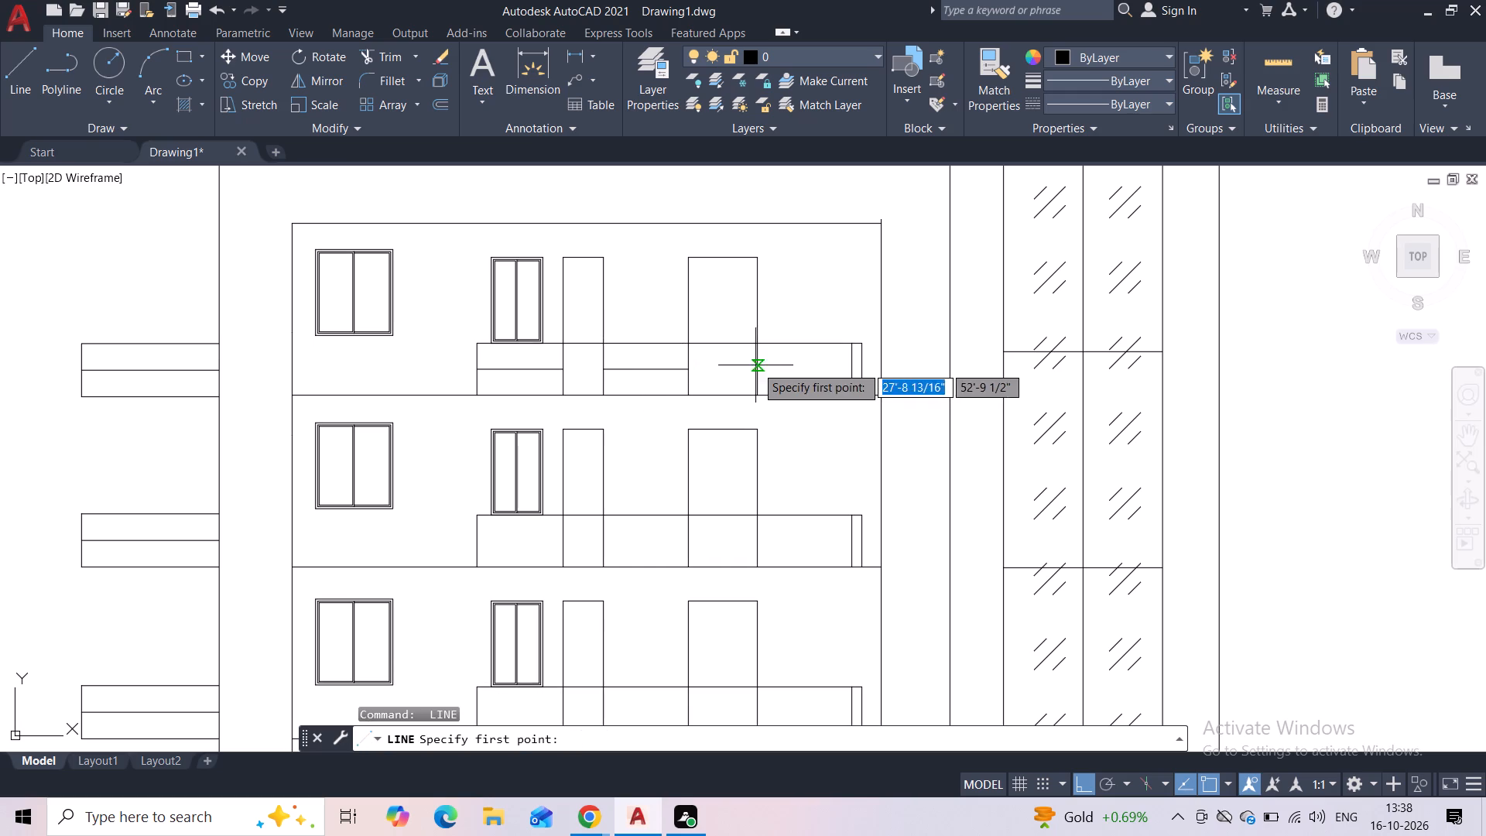
pyautogui.click(759, 374)
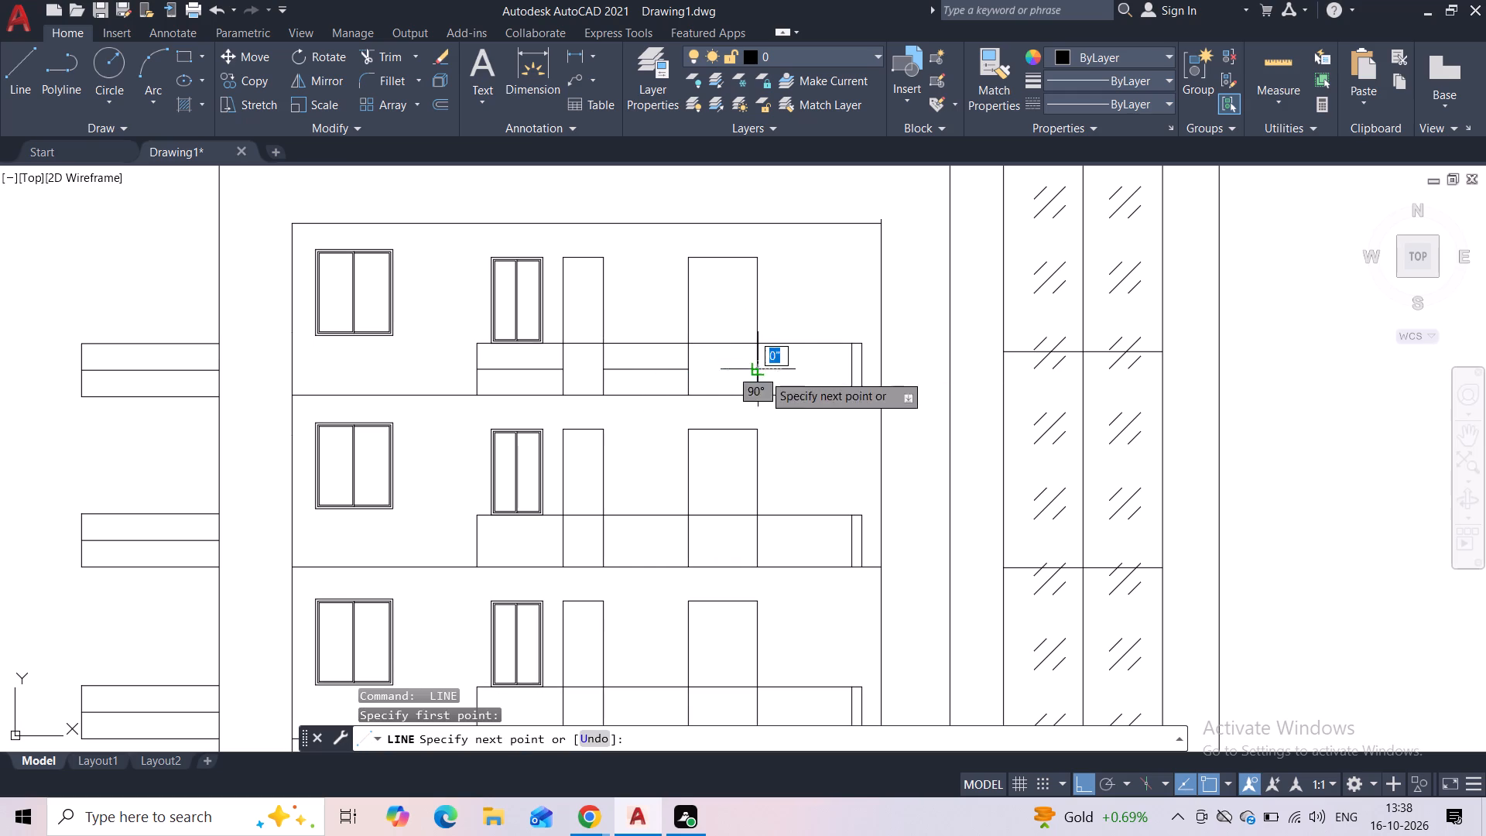
pyautogui.click(847, 370)
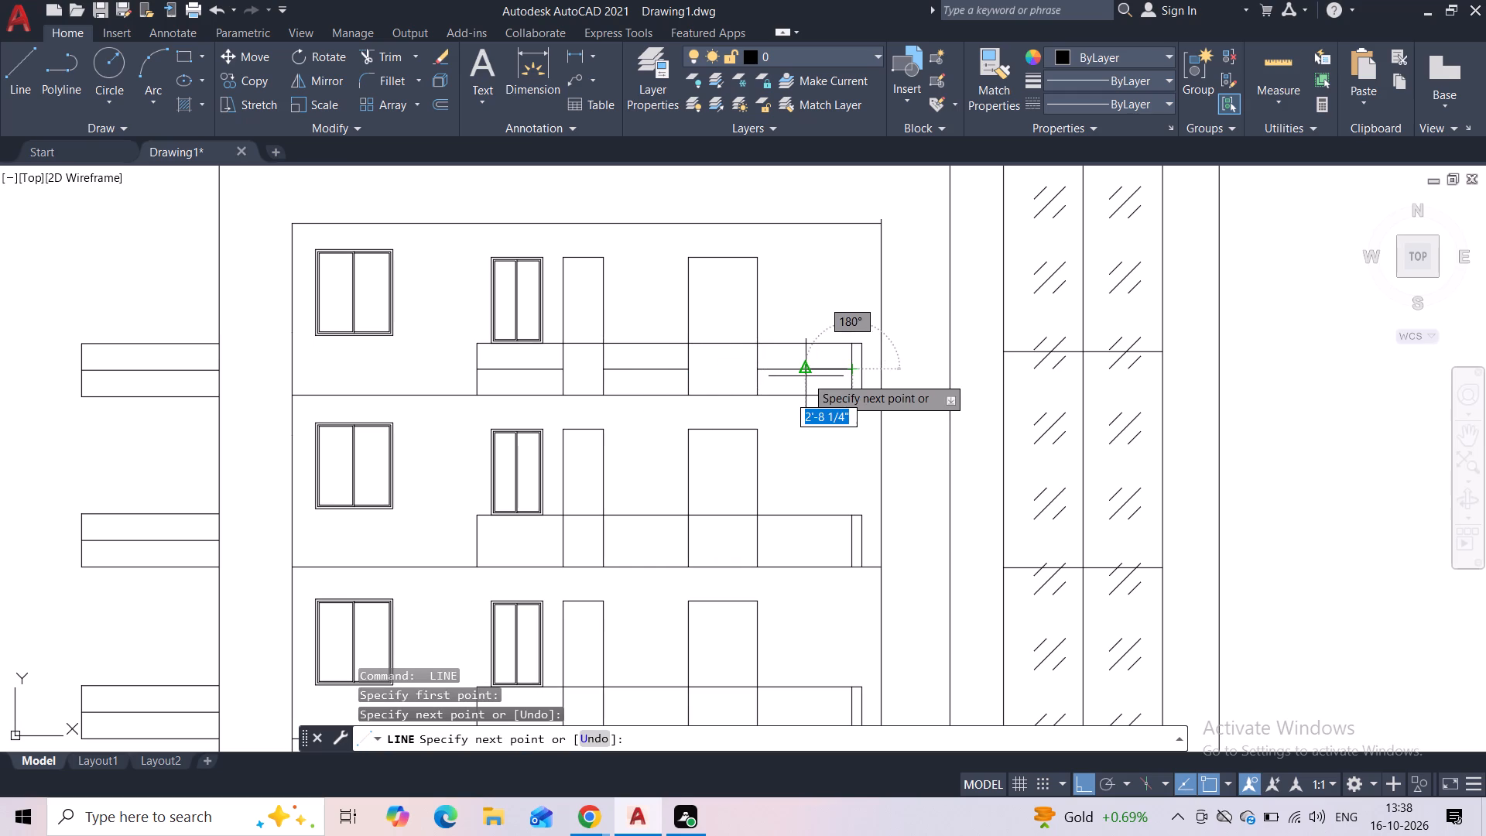
pyautogui.press('space')
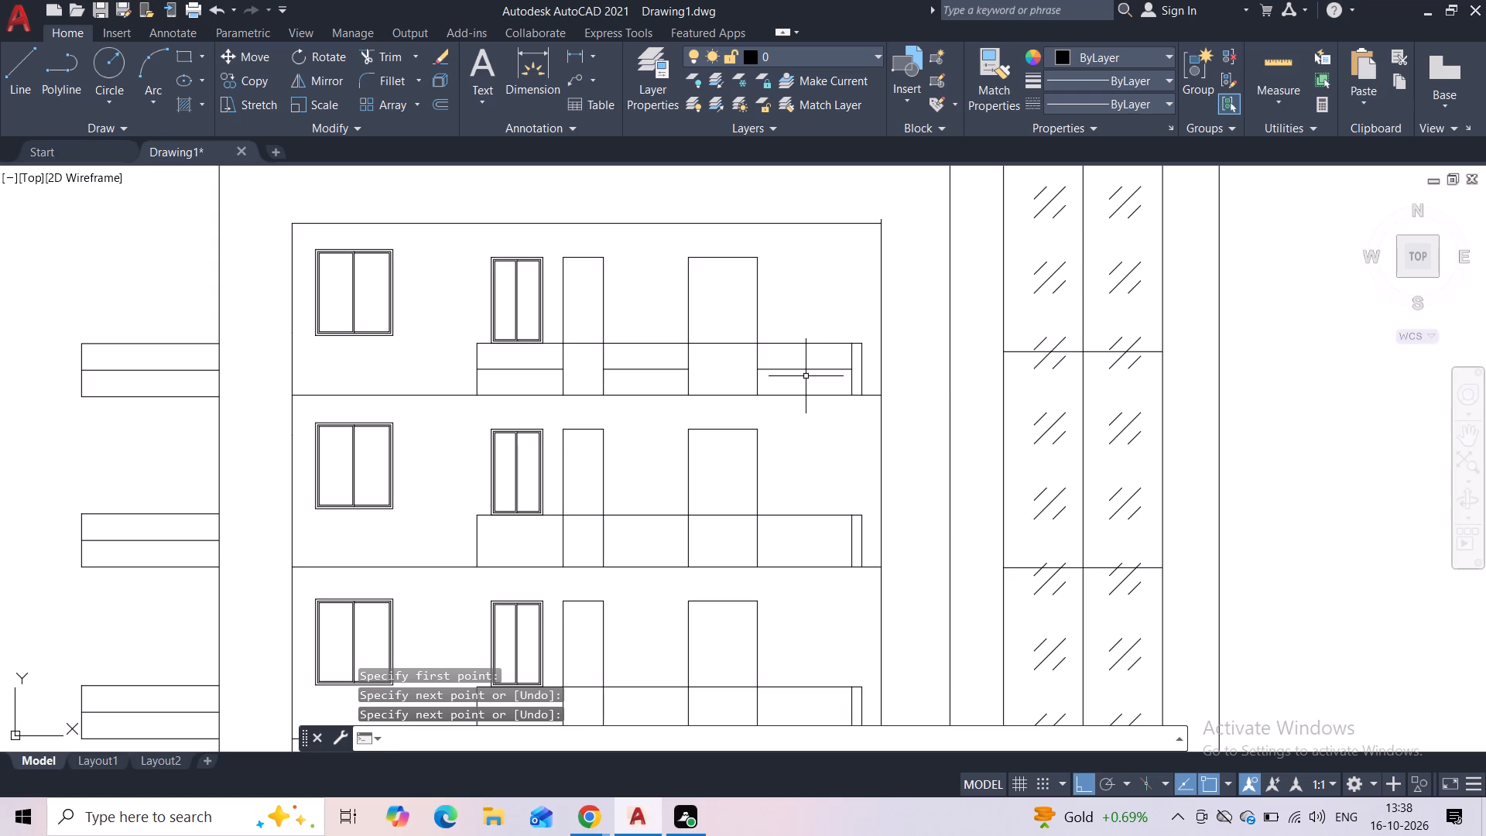
# On the railing one floor below, draw a mid-height line from its outer end to the narrow door and another between the two doors.
pyautogui.press('space')
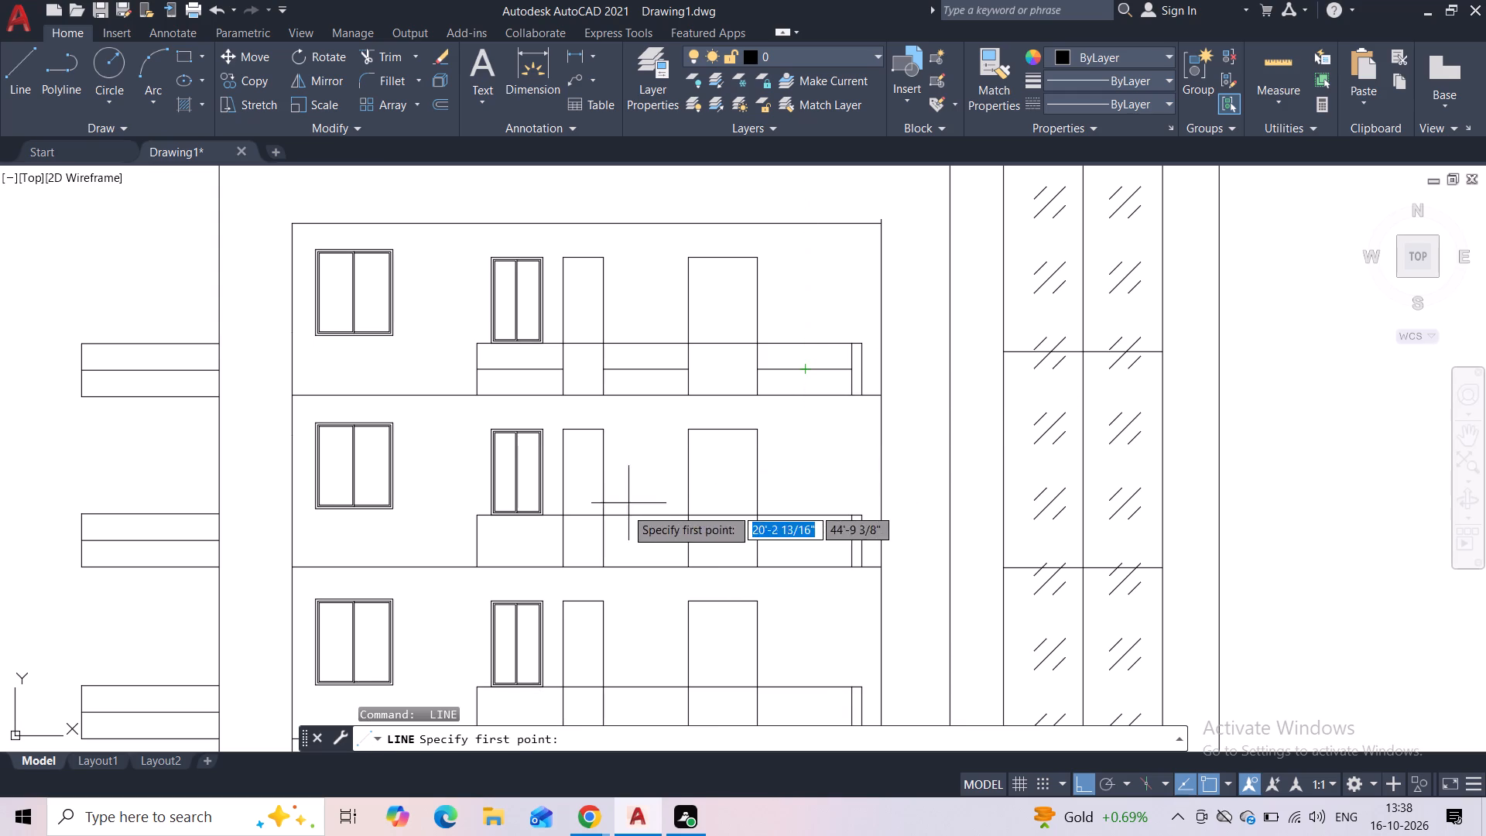
pyautogui.click(479, 539)
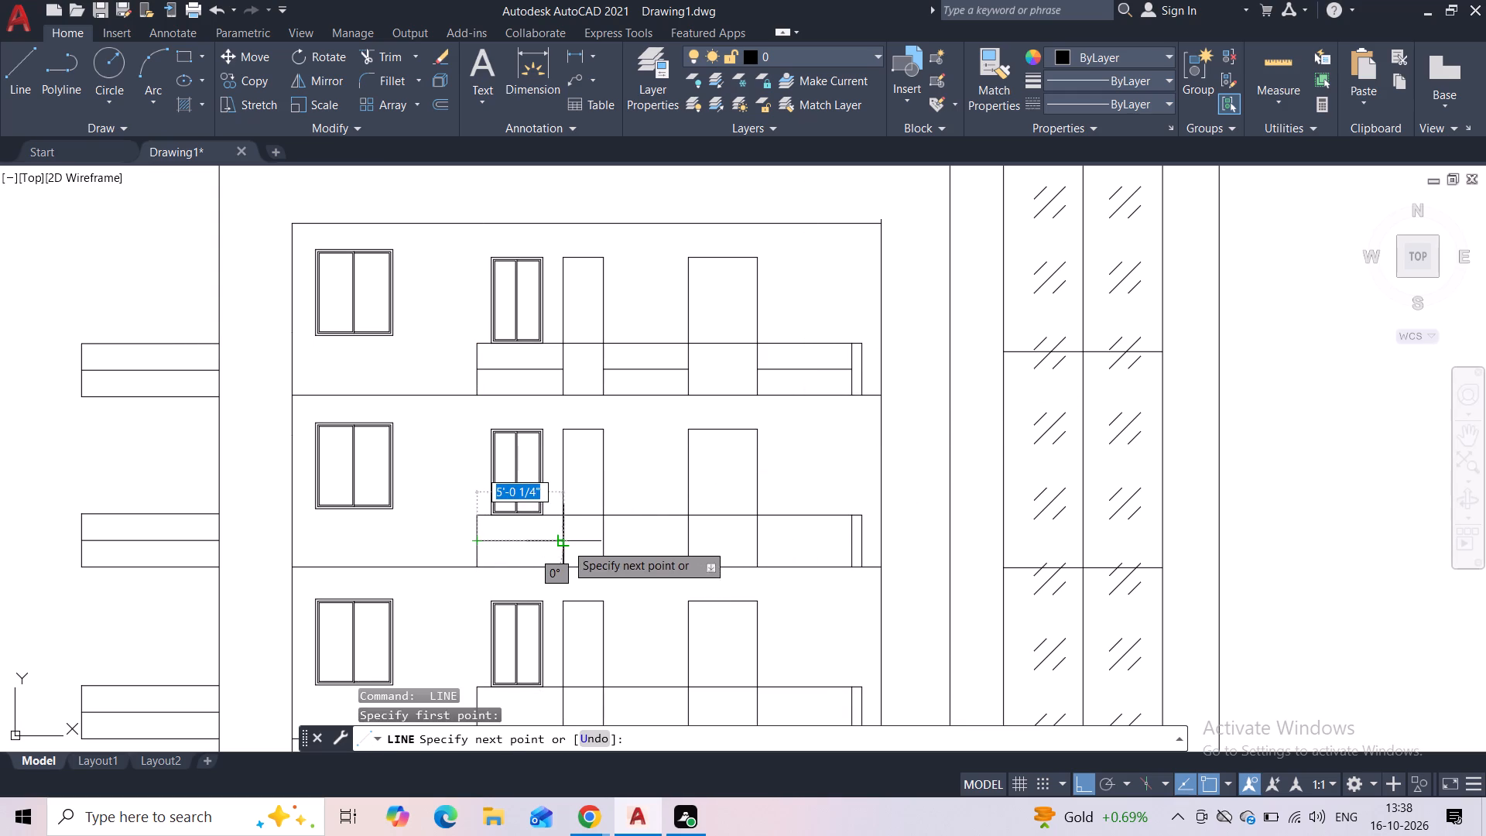
pyautogui.click(565, 544)
pyautogui.press('space')
pyautogui.press('space')
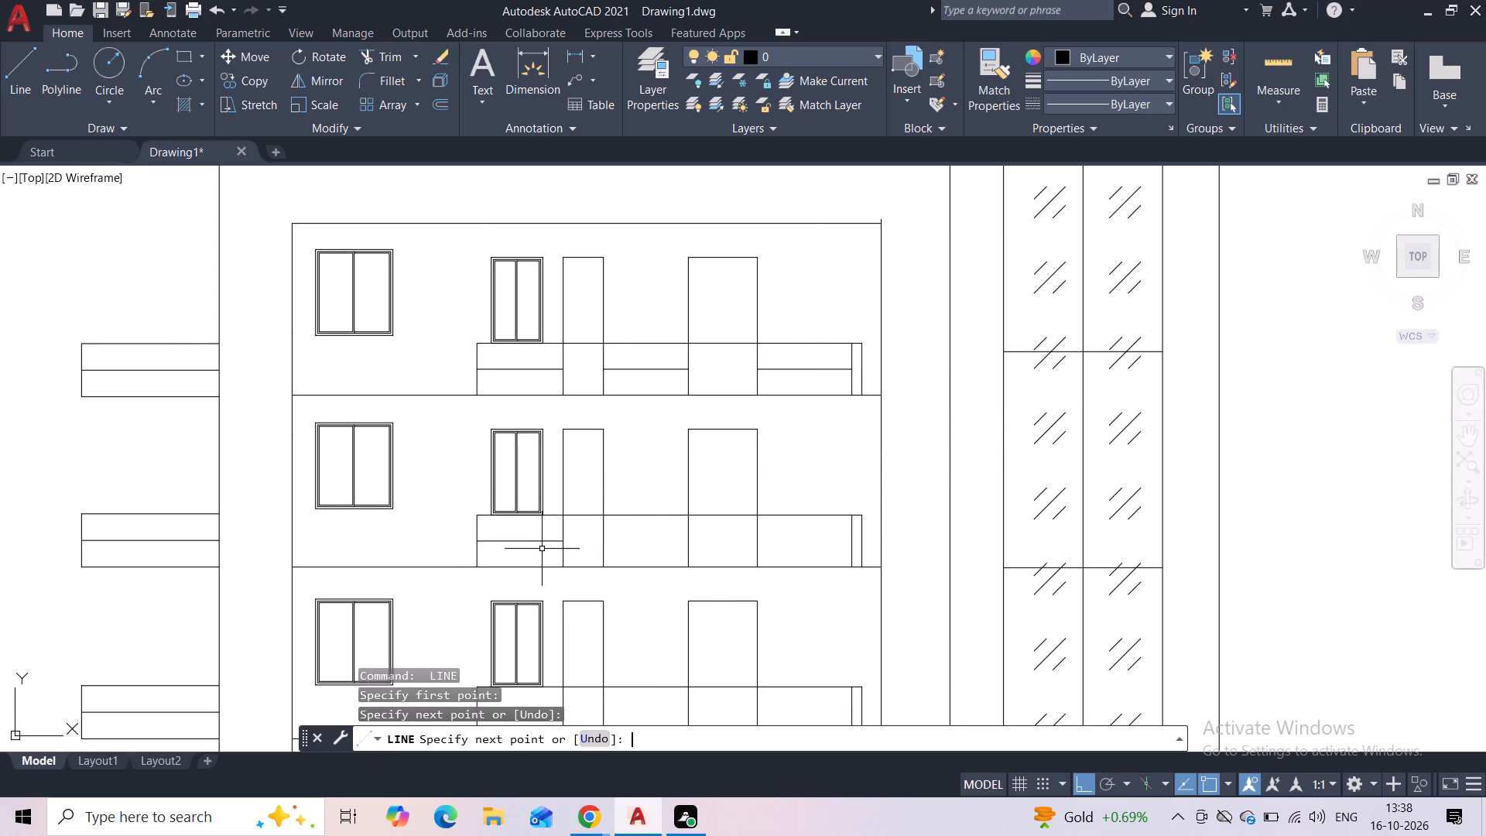
pyautogui.click(608, 546)
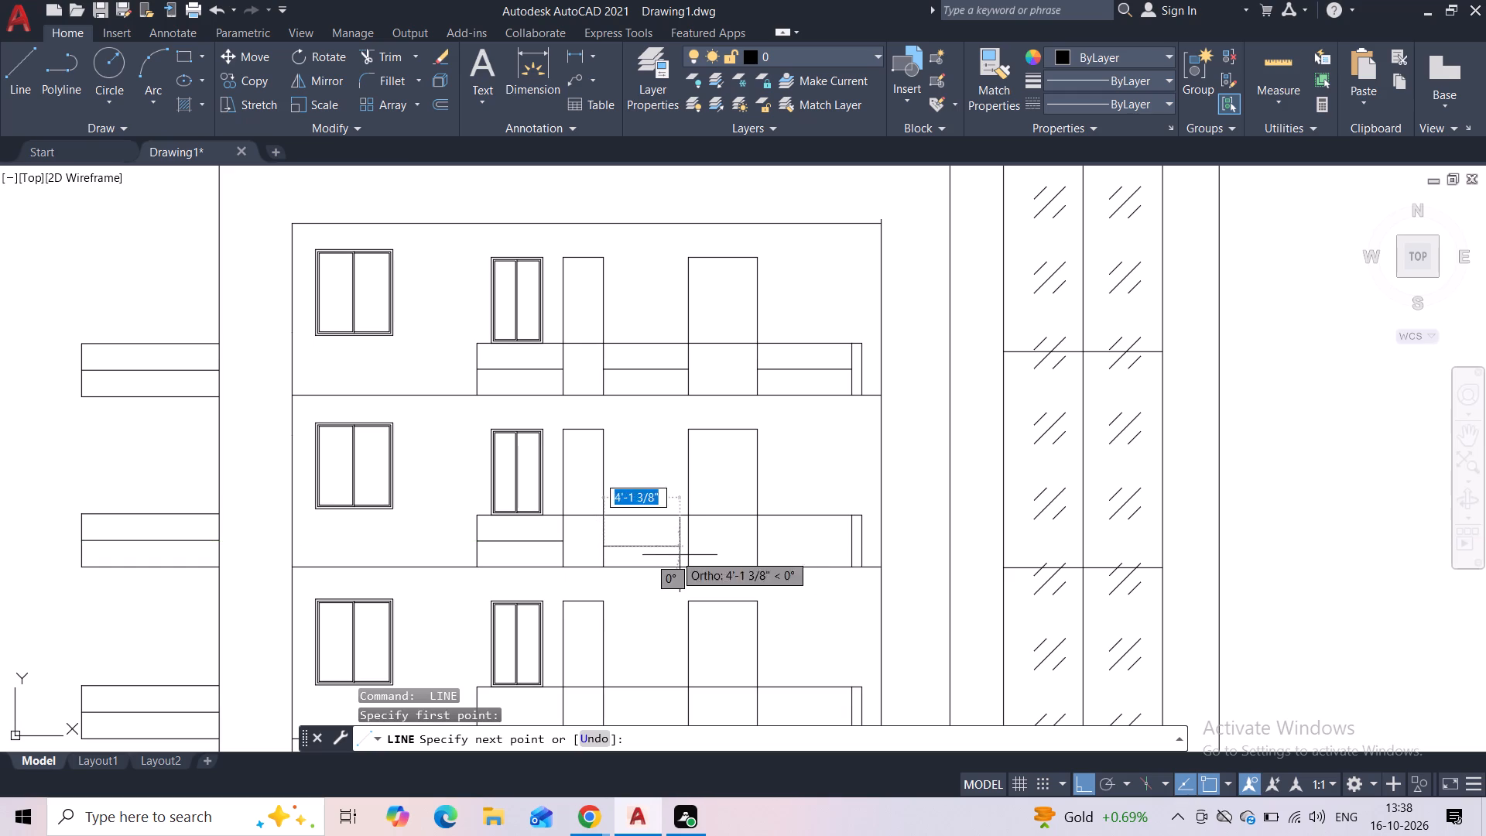
pyautogui.click(690, 549)
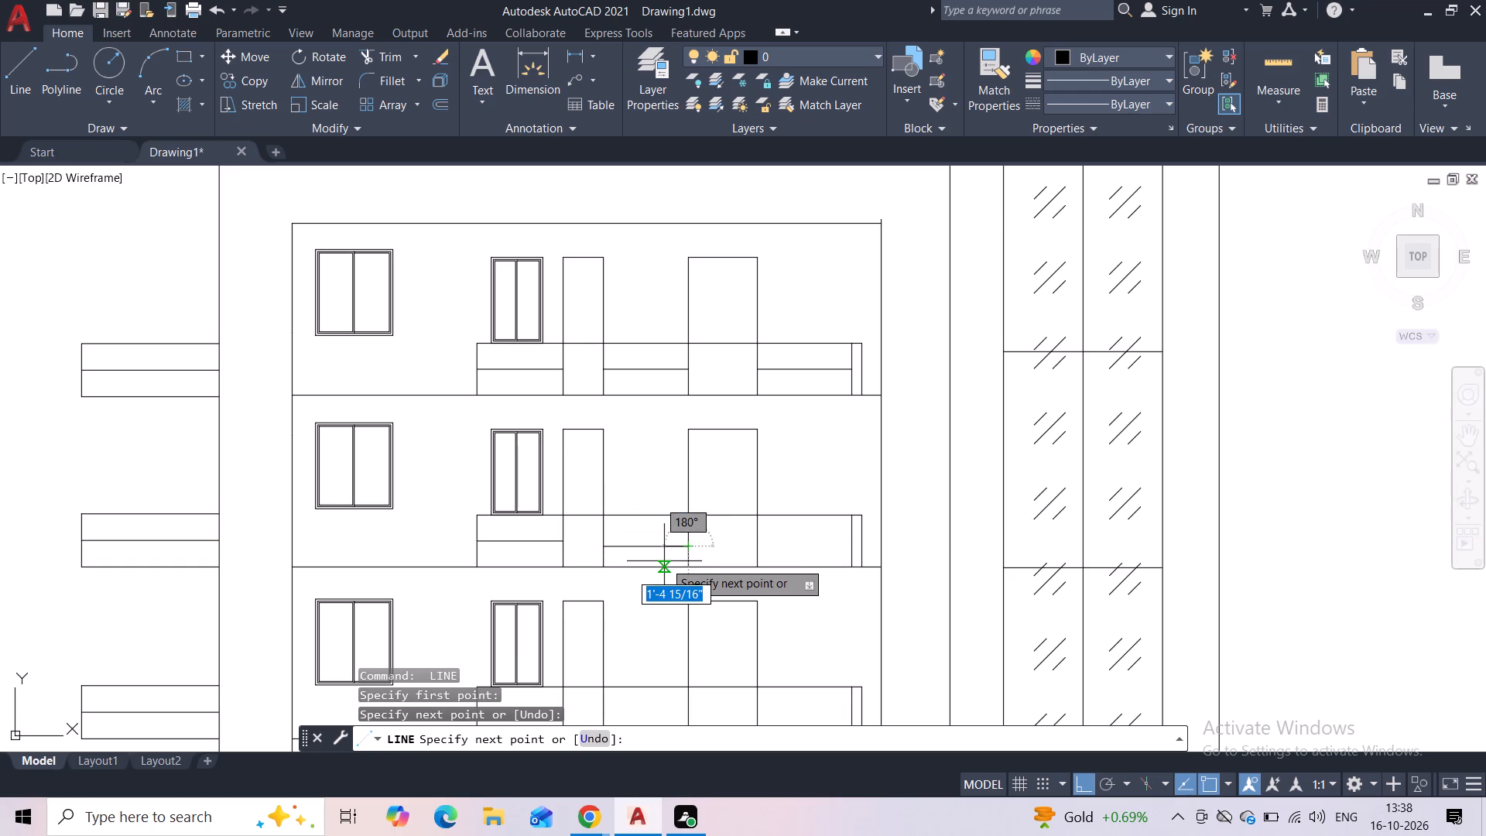
pyautogui.press('space')
# On the left wing's second railing from the top, draw mid-height lines between the two doors and from the wide door to the post, level with the outer segment.
pyautogui.press('space')
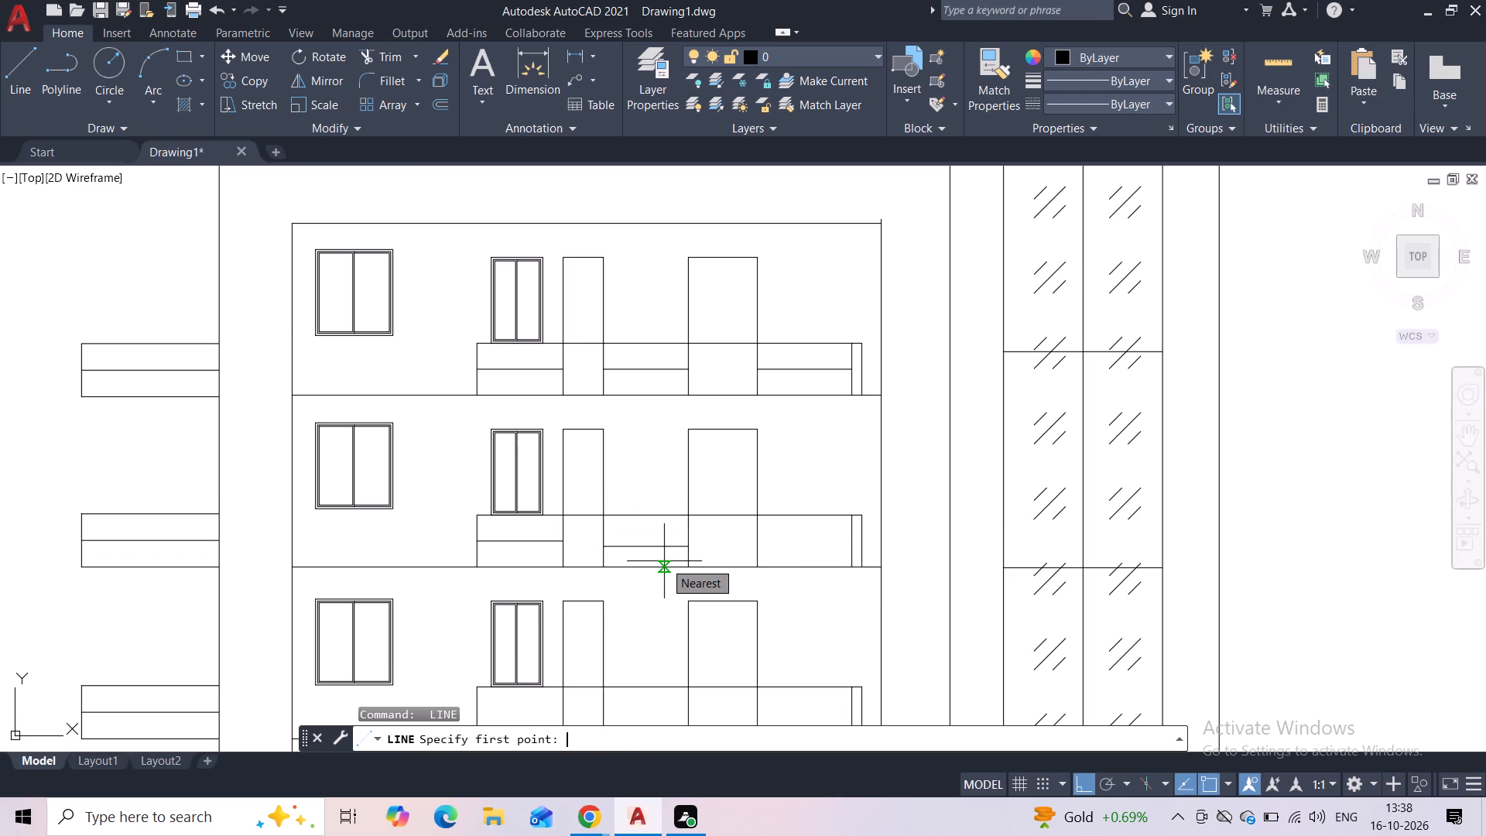
pyautogui.moveTo(661, 553); pyautogui.dragTo(654, 488, button='middle')
pyautogui.scroll(2, 627, 491)
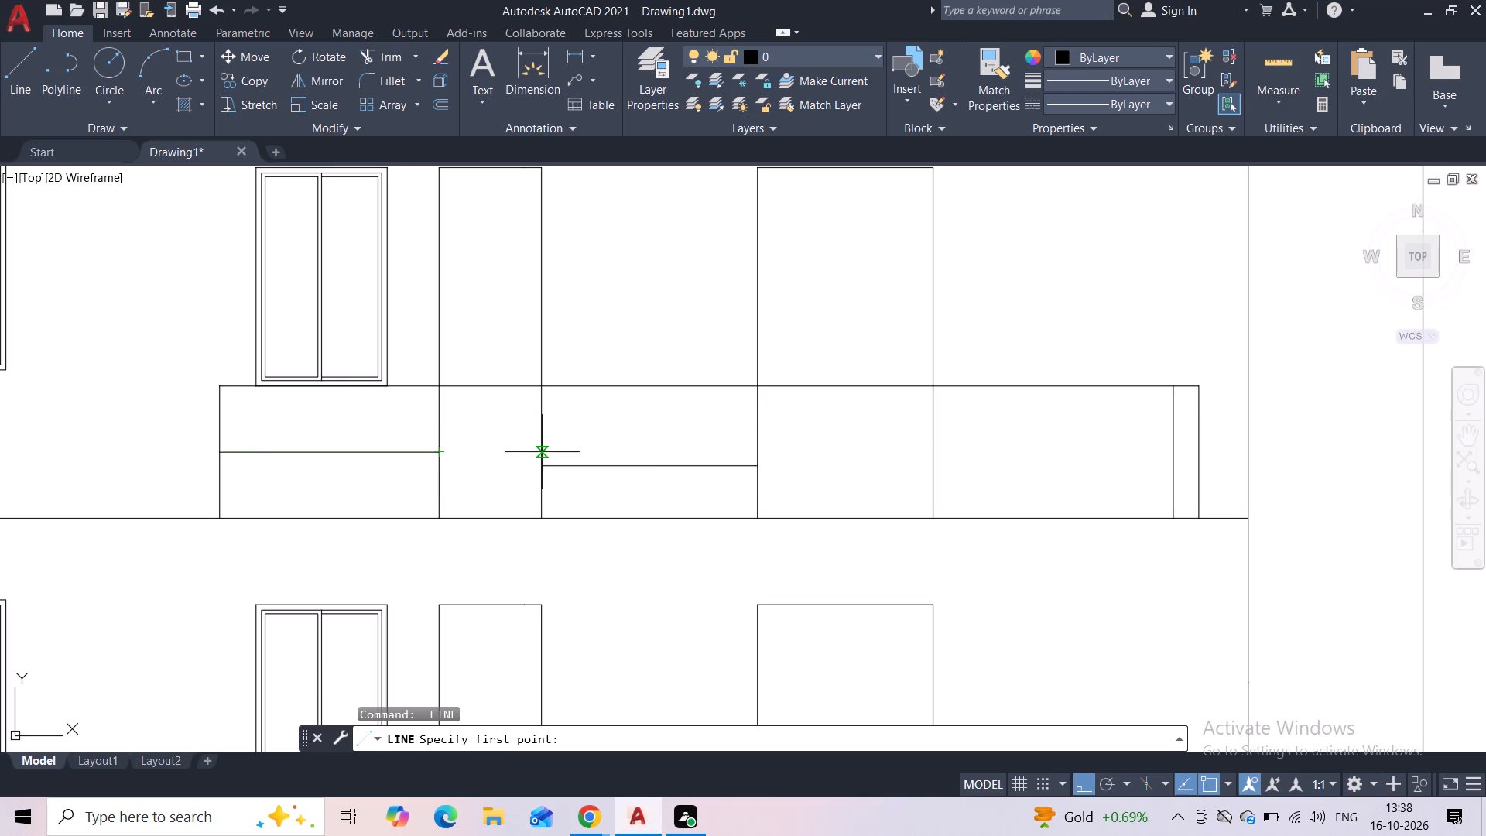
pyautogui.click(541, 452)
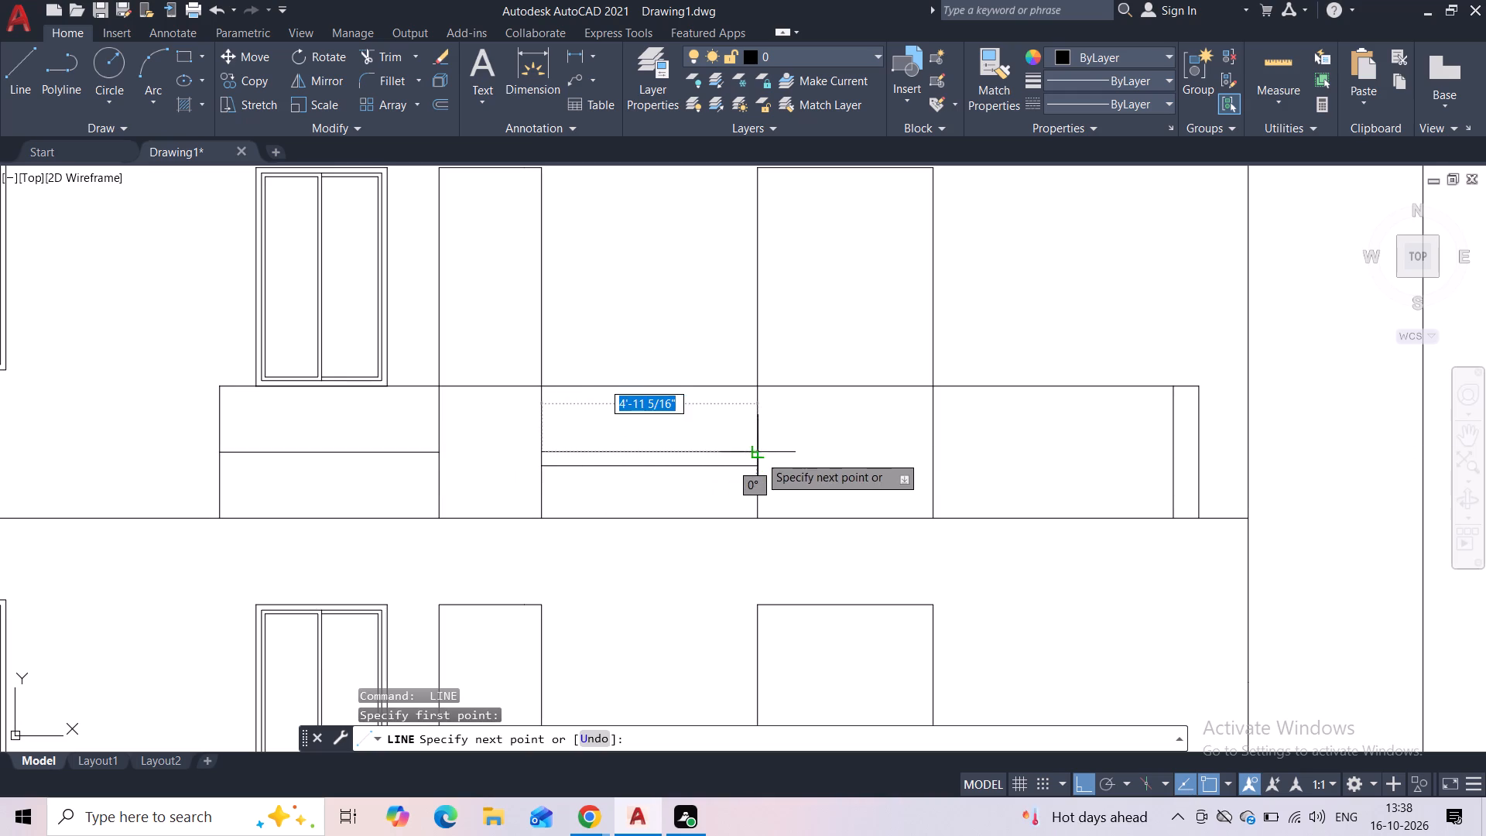
pyautogui.click(759, 455)
pyautogui.press('space')
pyautogui.press('space')
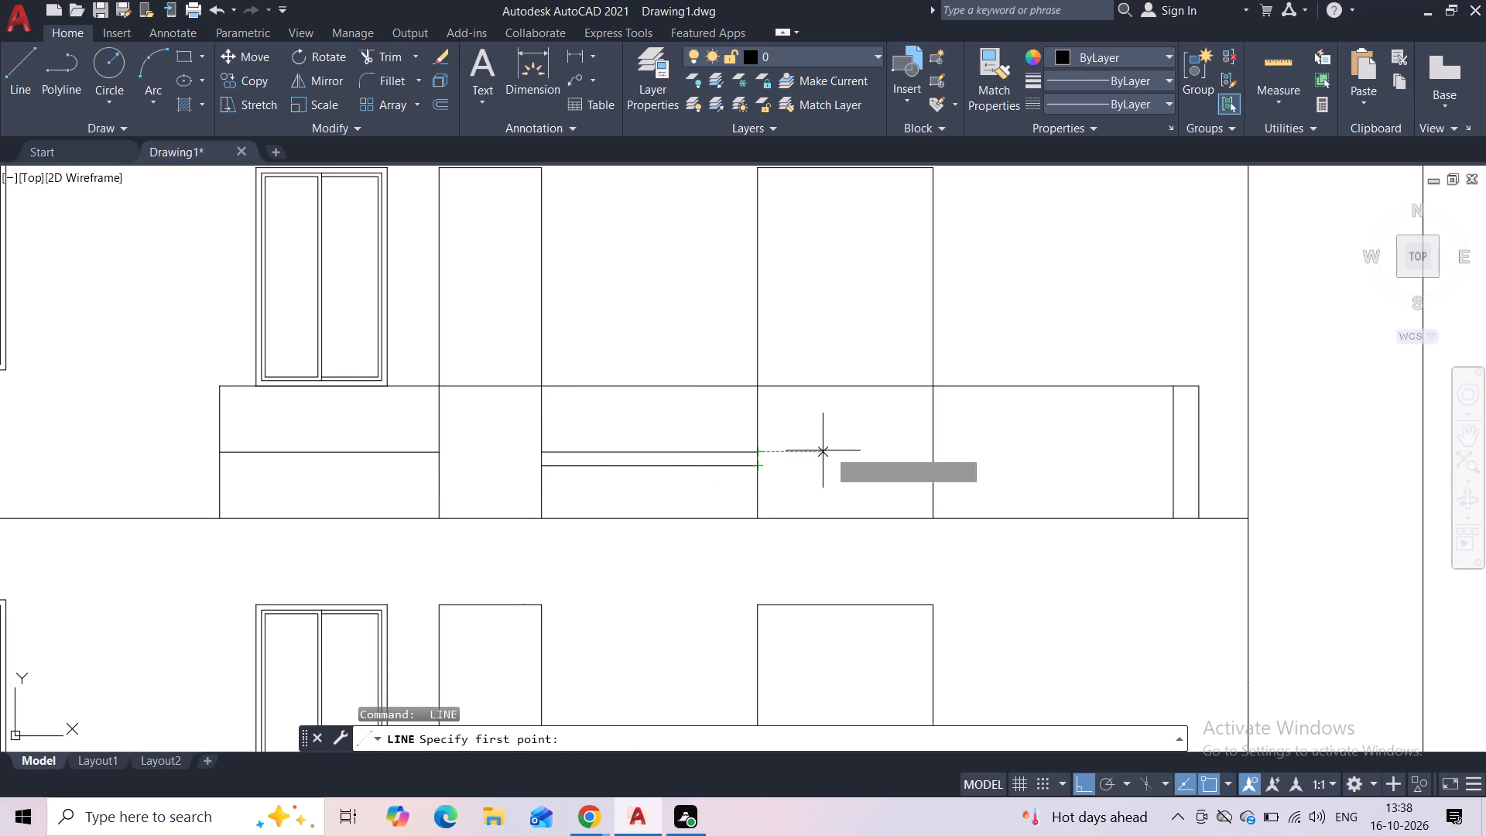
pyautogui.click(932, 454)
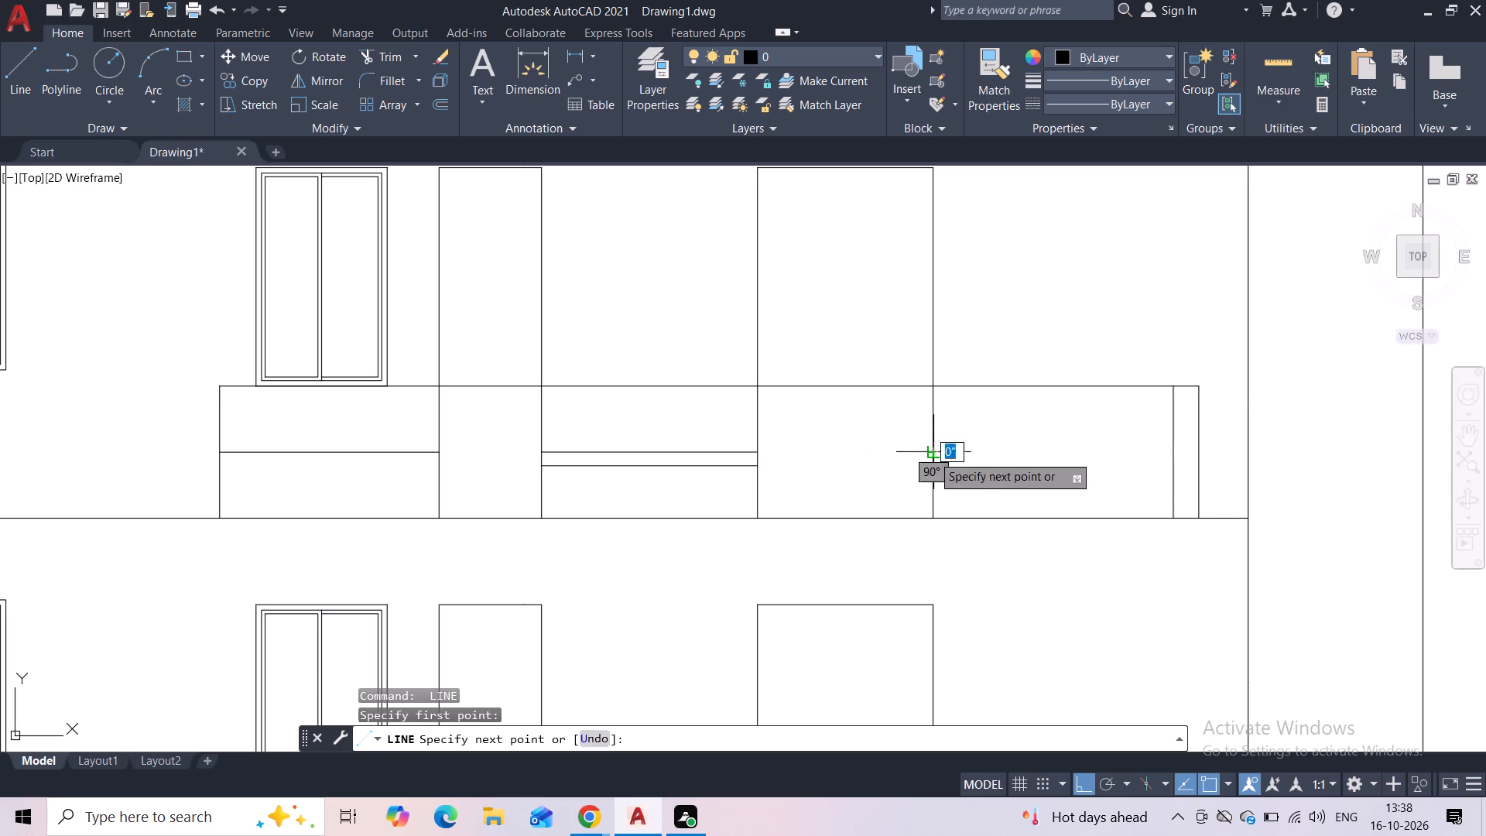
pyautogui.click(1168, 452)
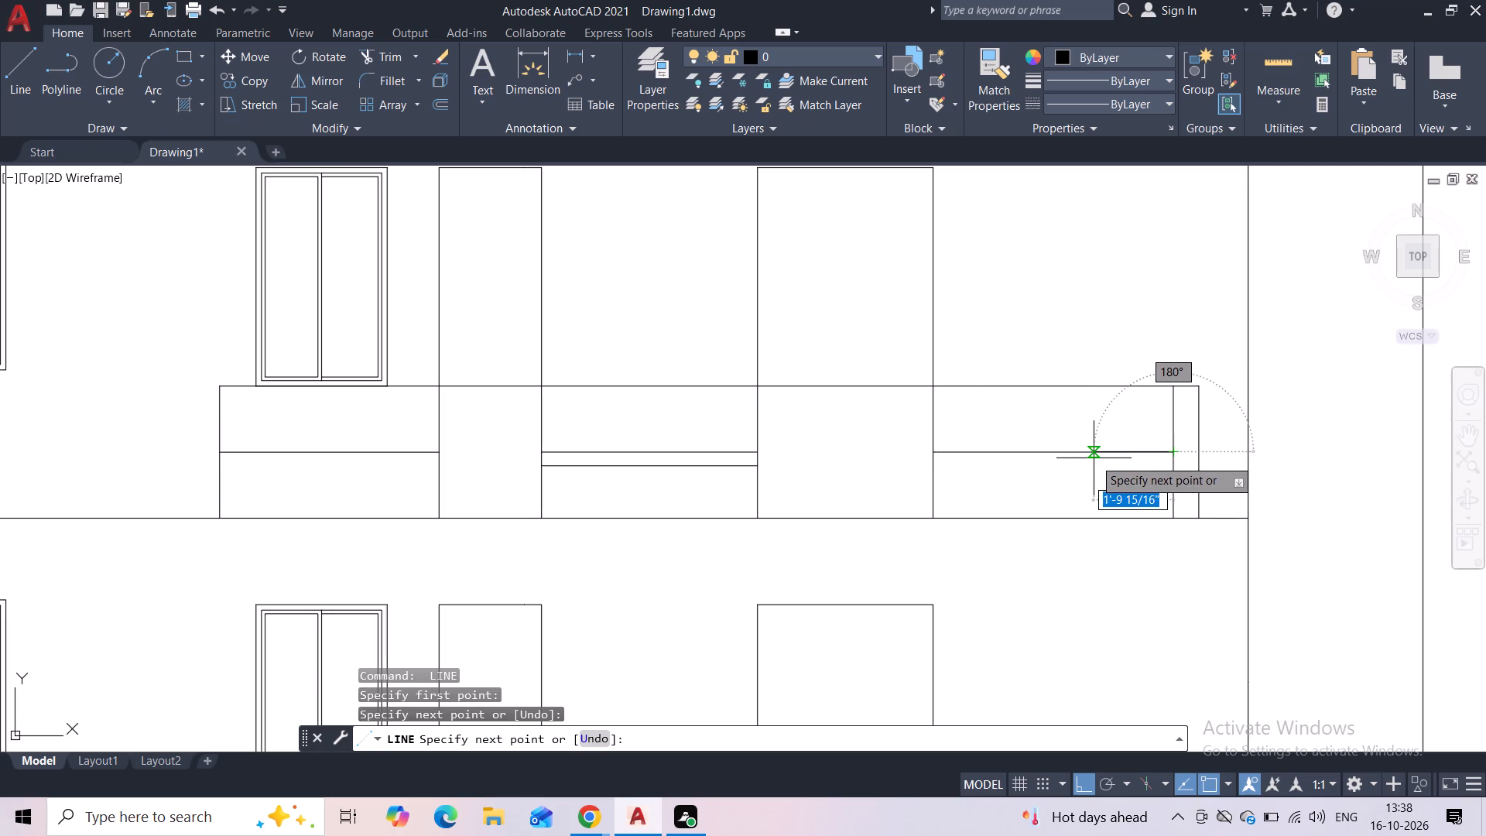
pyautogui.press('Escape')
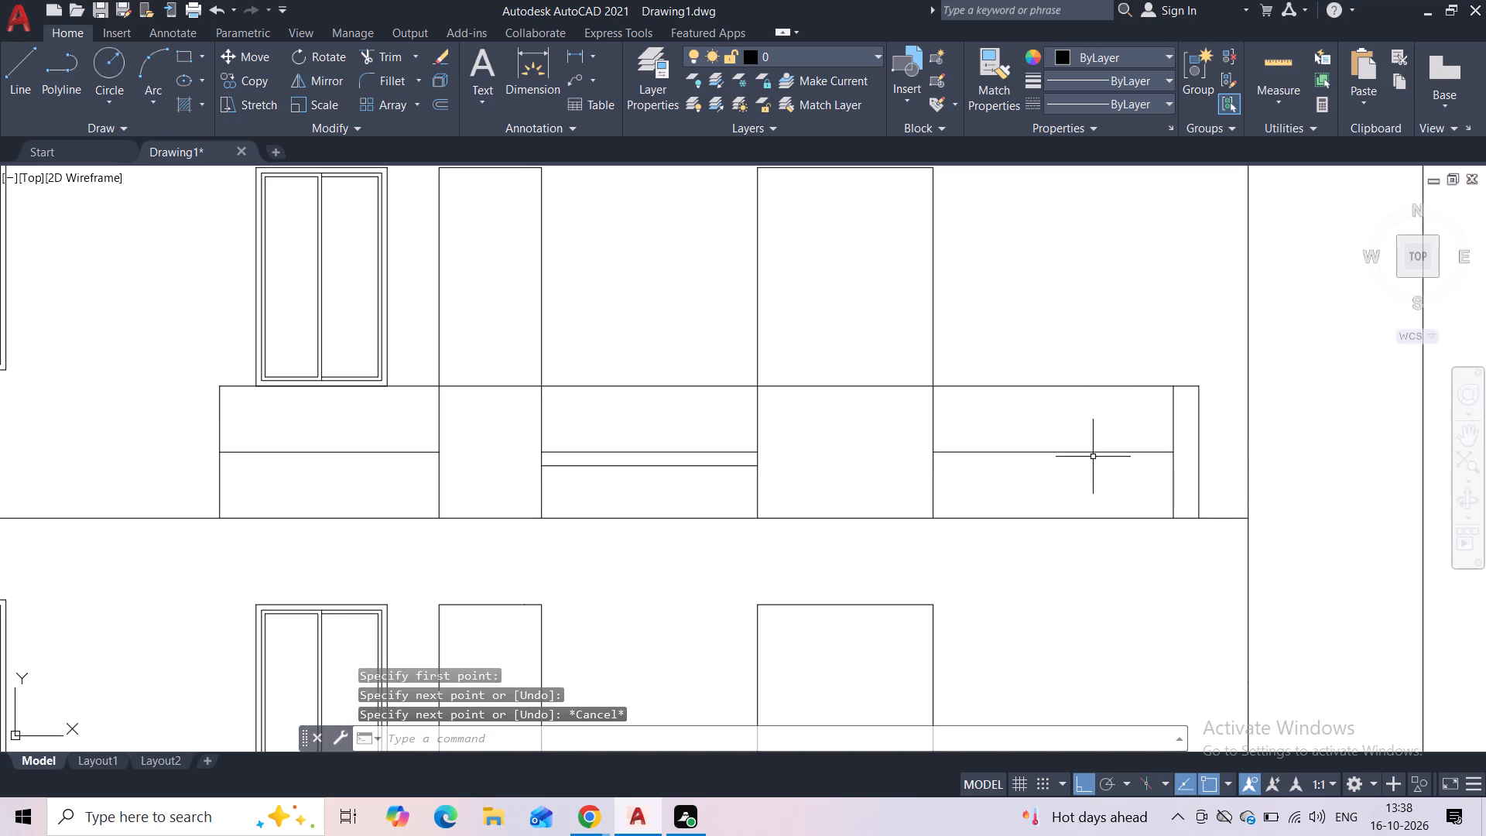
# Delete the misplaced lower line between the narrow and wide doors on that railing.
pyautogui.click(728, 468)
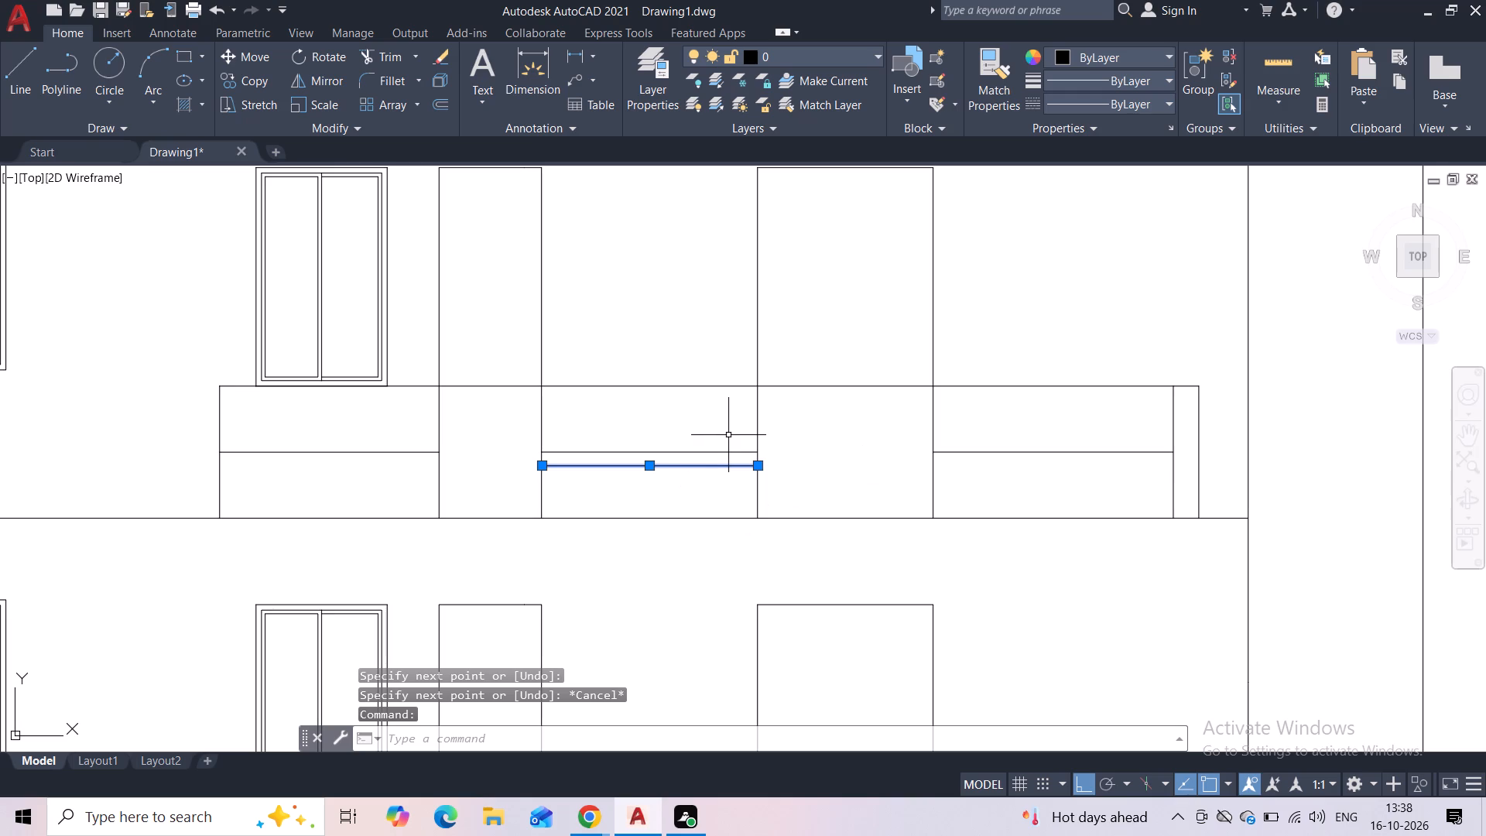
pyautogui.press('Delete')
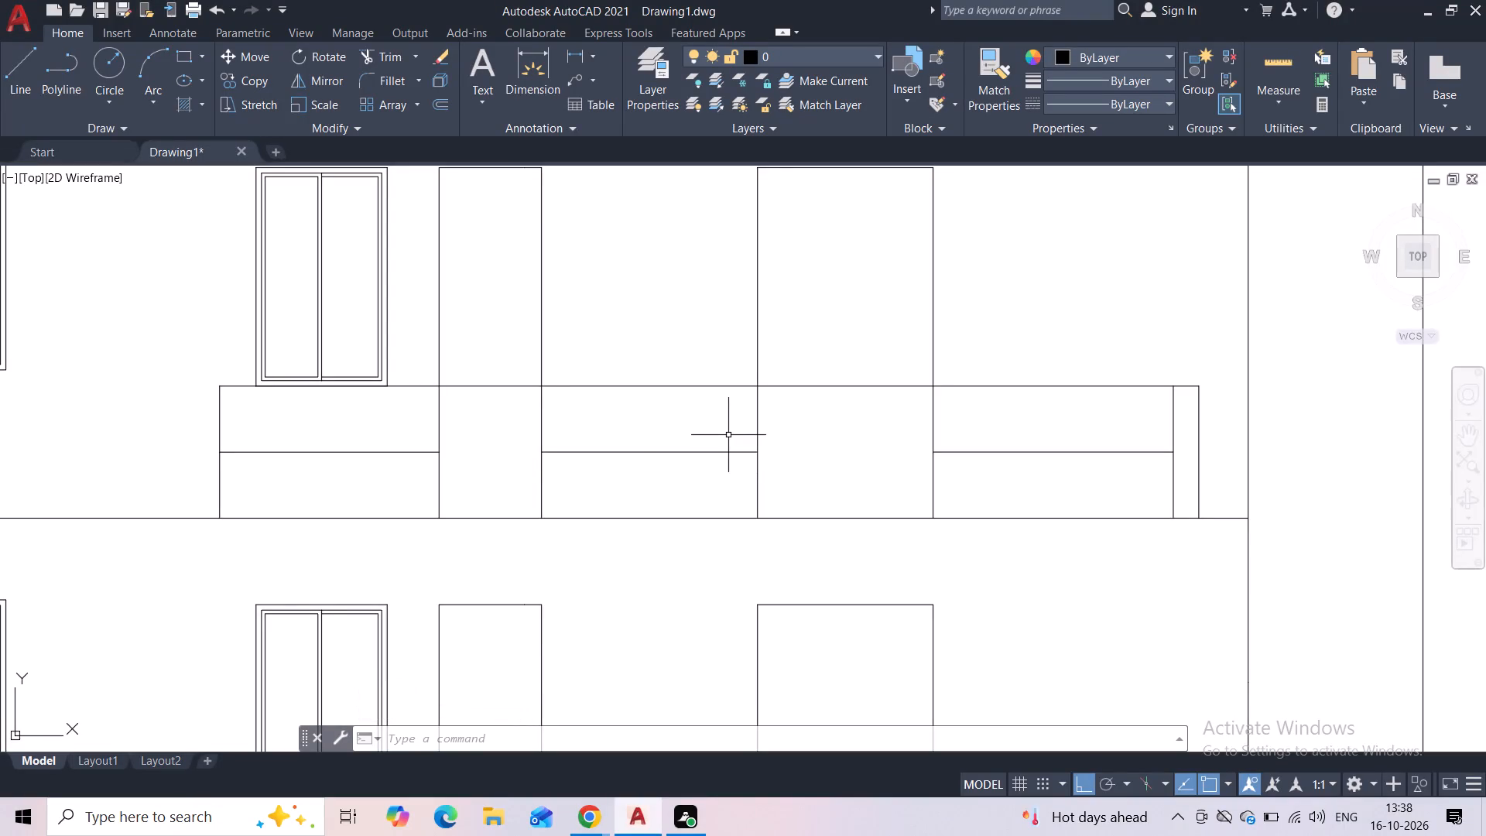
# Draw the mid-height line of the left wing's third railing from the top in three segments, skipping both doors and ending at the post.
pyautogui.scroll(-2, 662, 421)
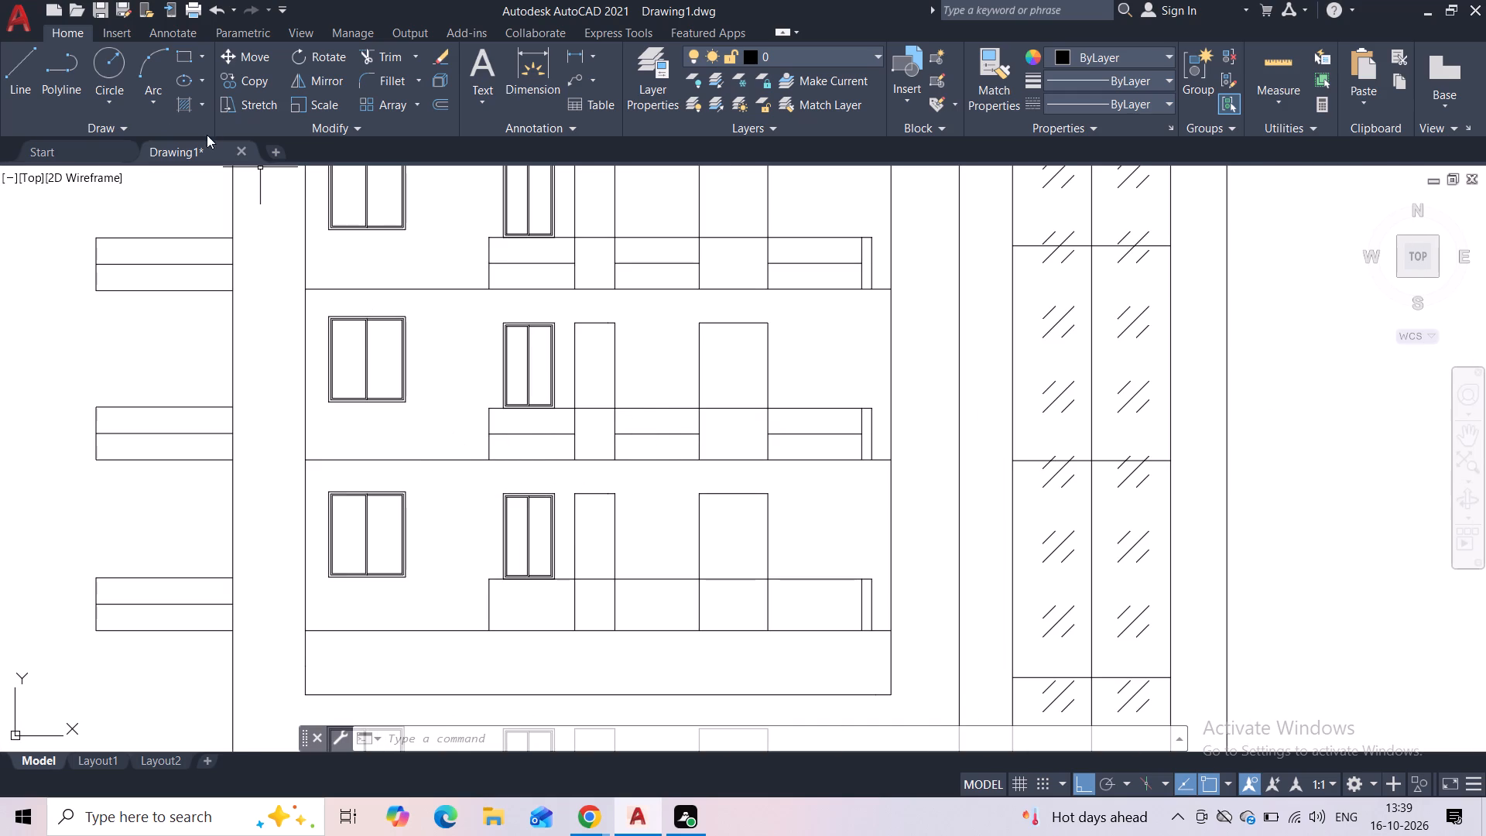
pyautogui.click(26, 81)
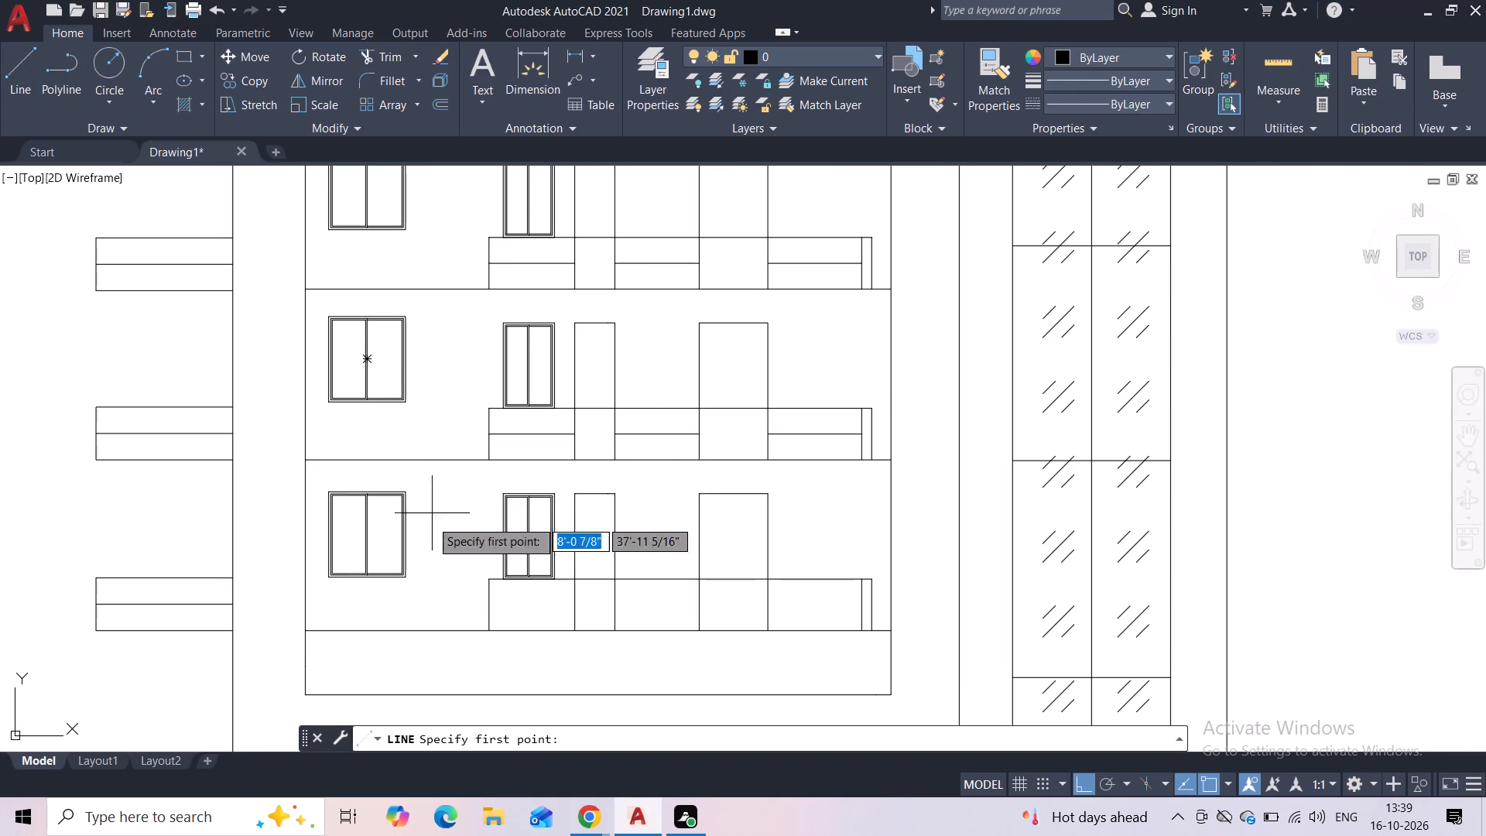
pyautogui.click(490, 601)
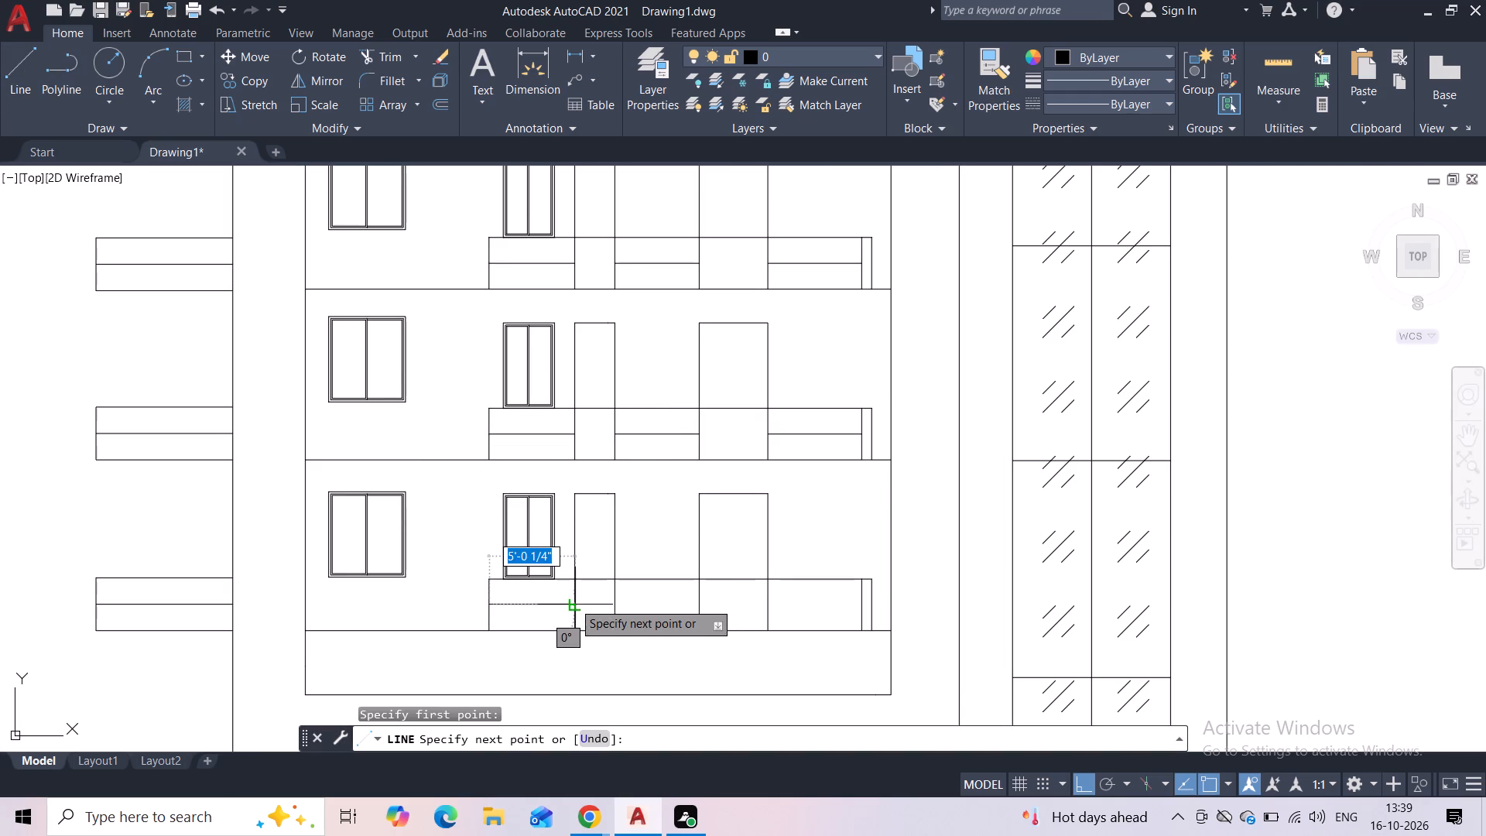
pyautogui.click(573, 601)
pyautogui.press('space')
pyautogui.press('space')
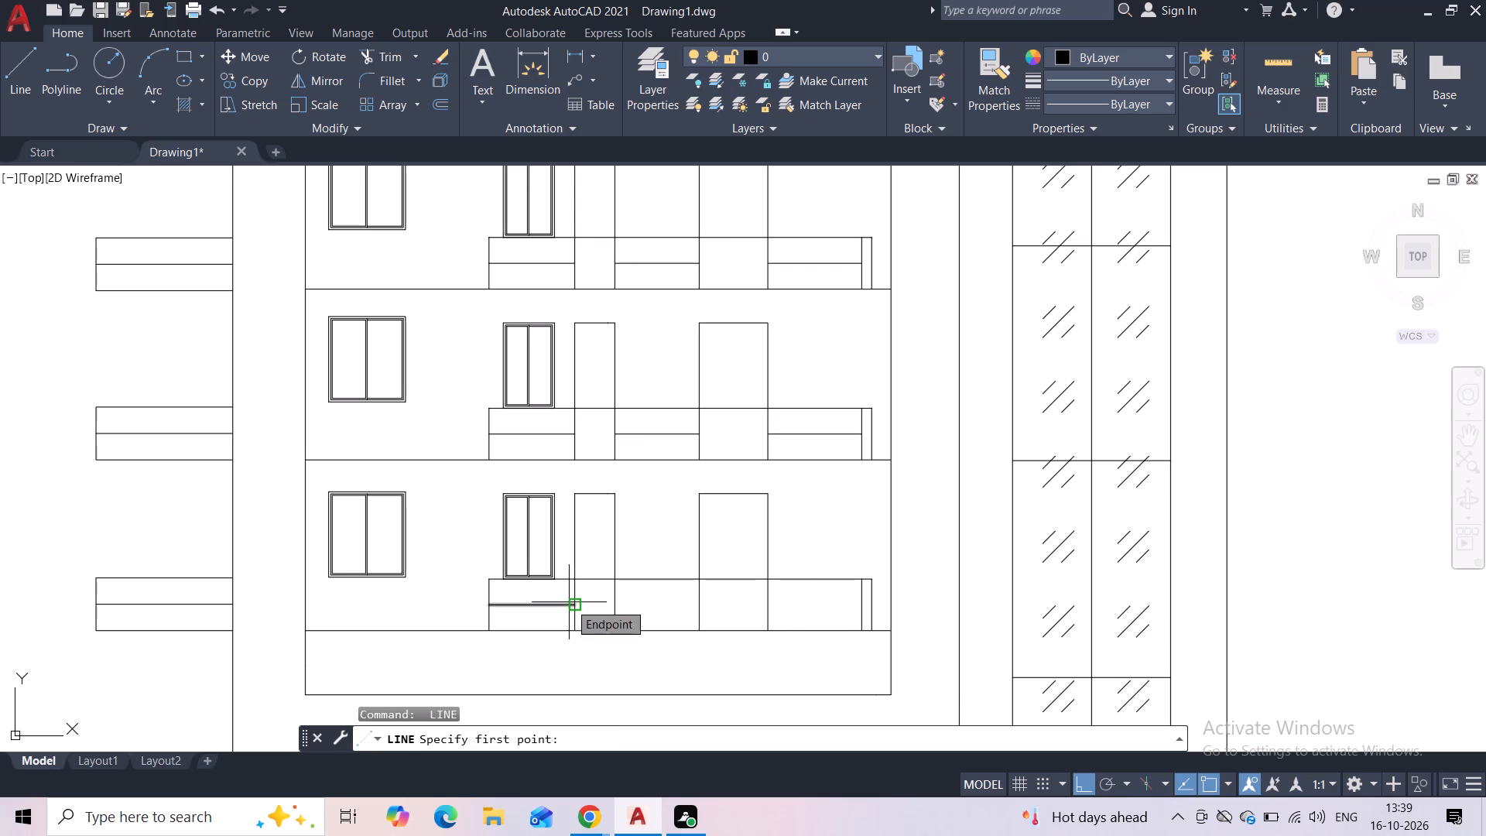
pyautogui.click(612, 612)
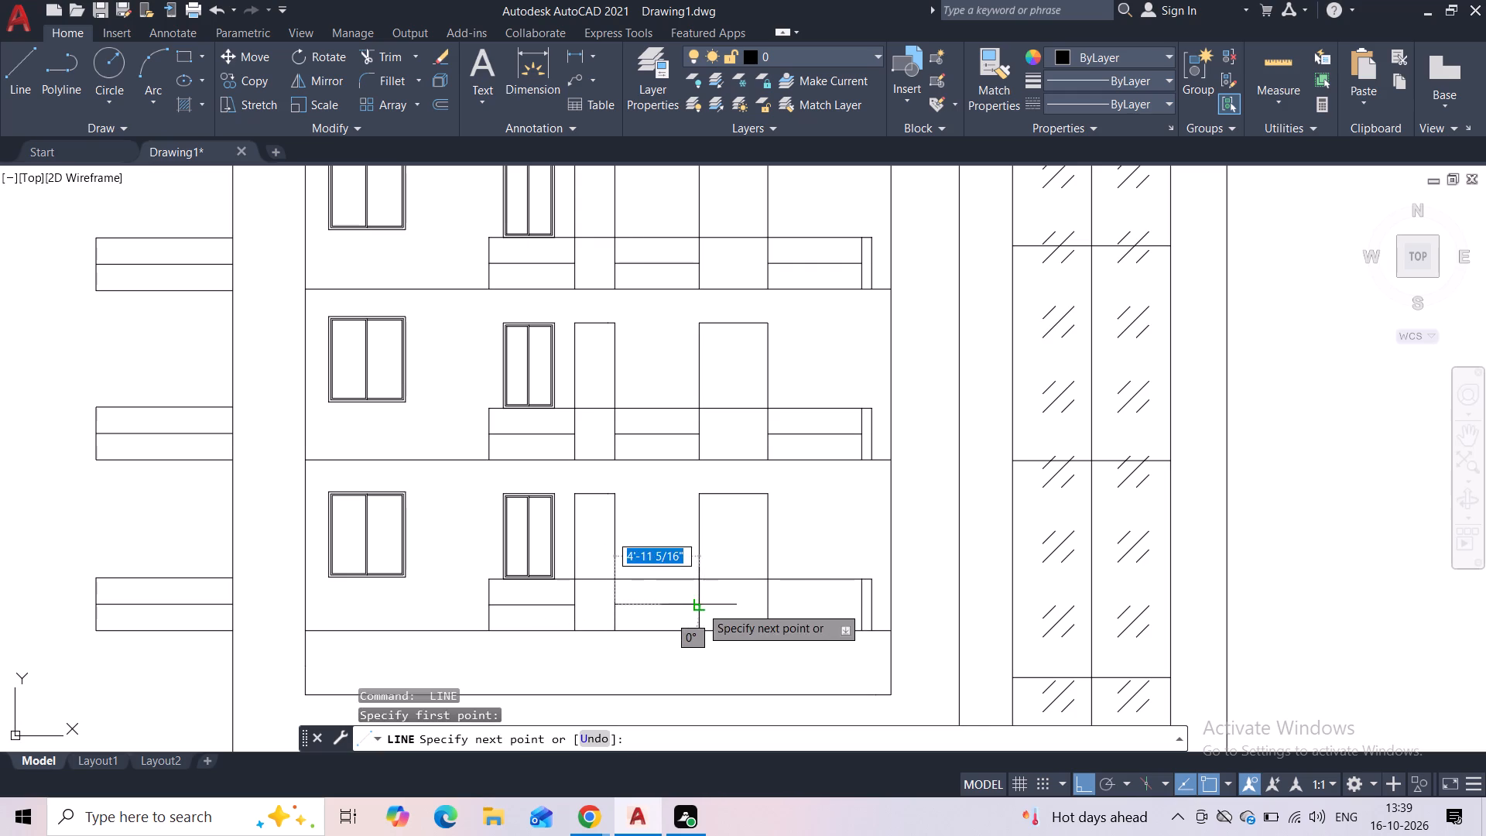
pyautogui.click(700, 607)
pyautogui.press('space')
pyautogui.press('space')
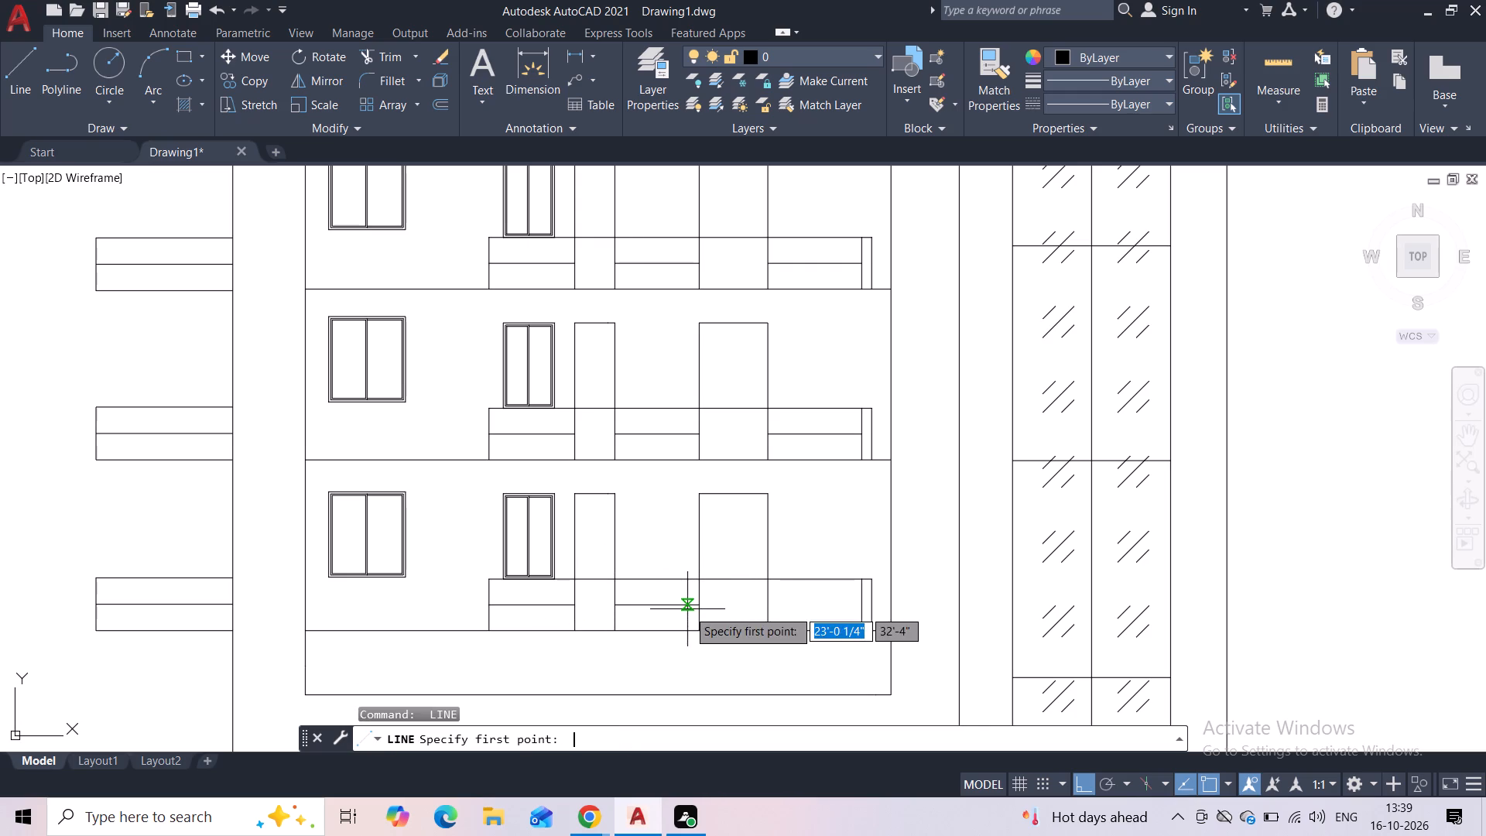
pyautogui.click(762, 608)
pyautogui.click(858, 606)
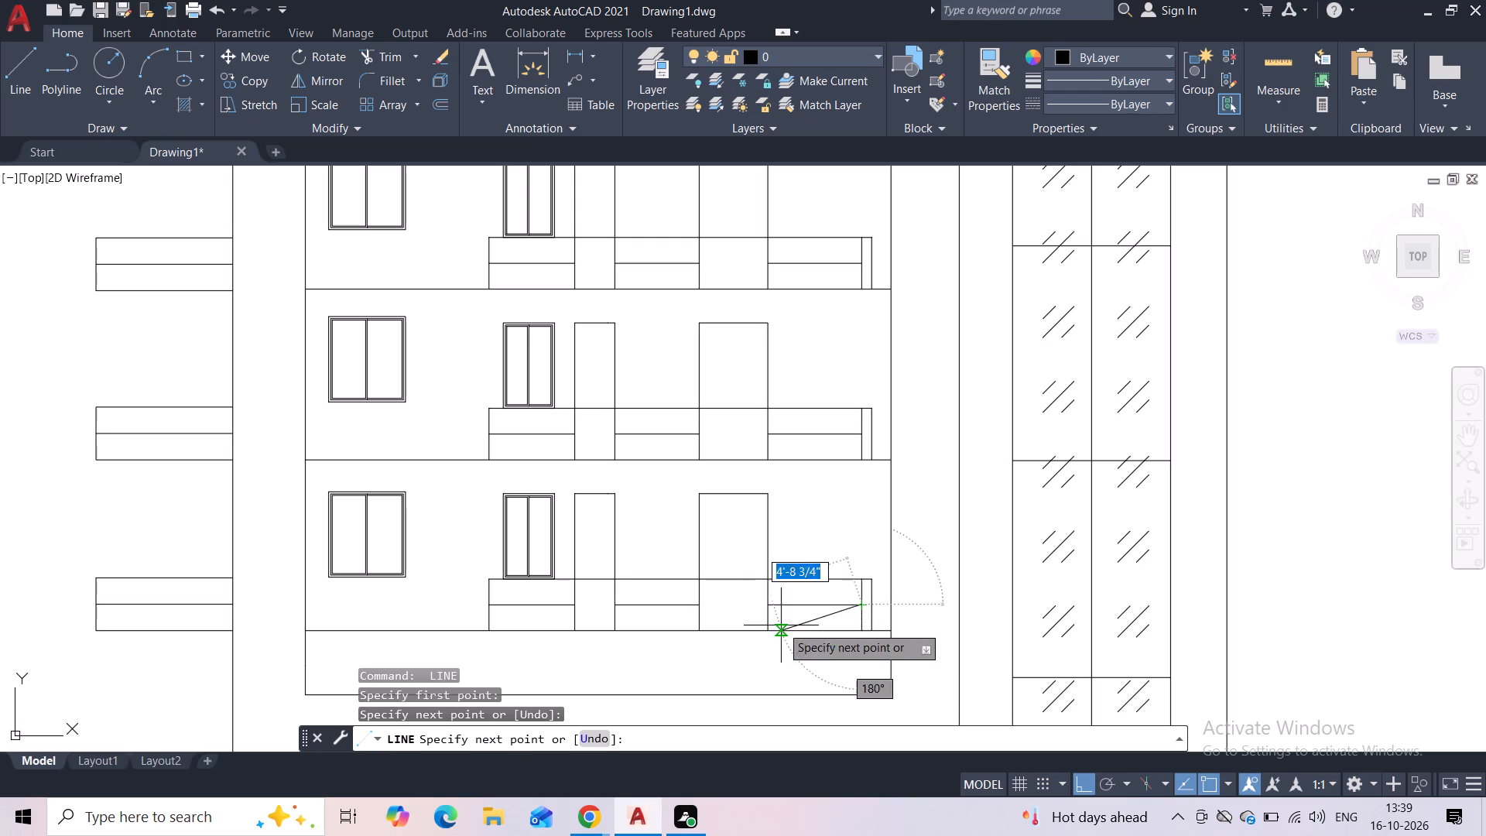
pyautogui.press('Escape')
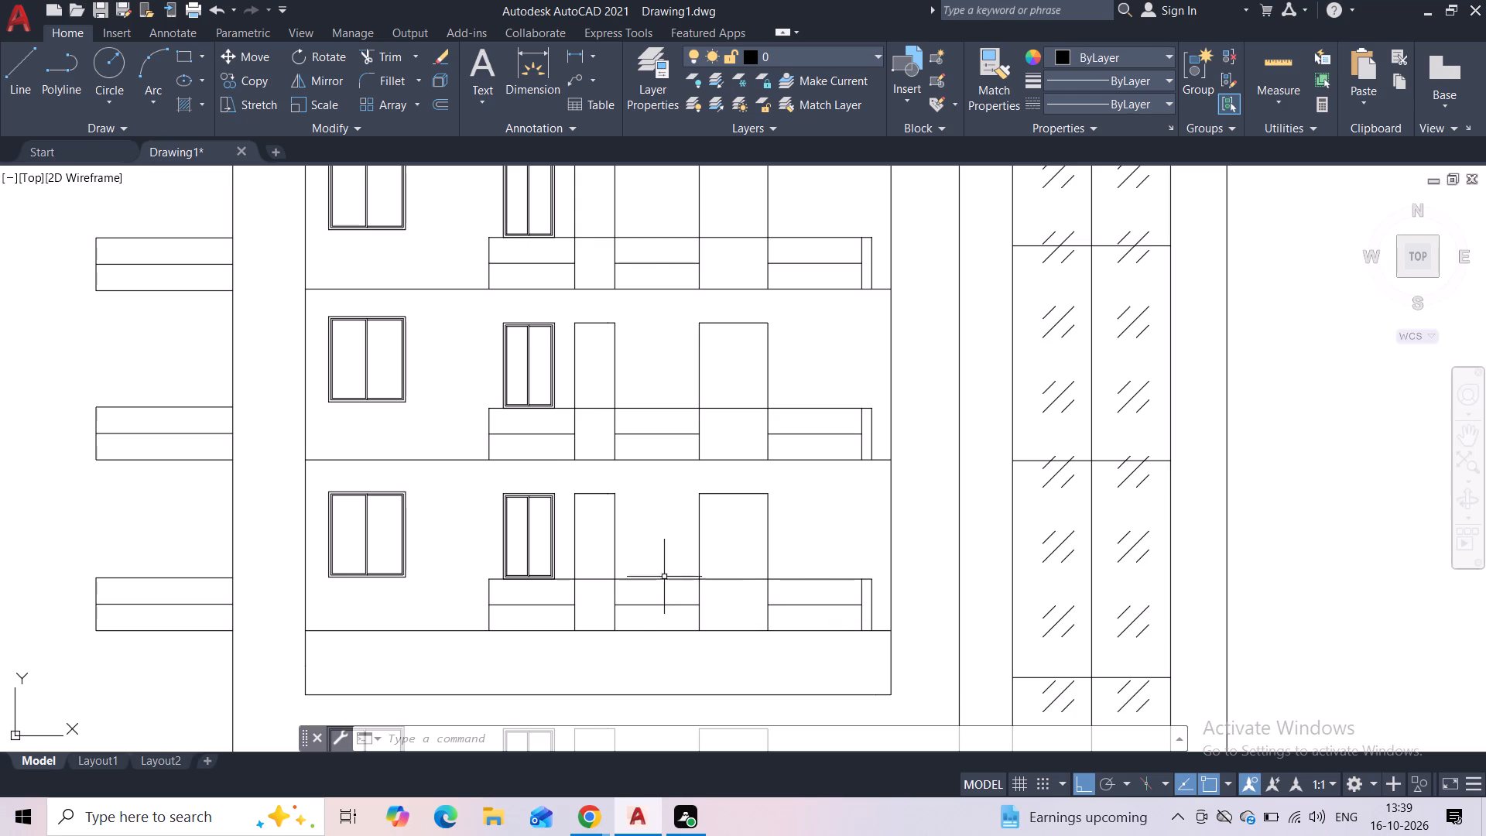
# Hatch both panels of the two uppermost side projections of the left wing with the crosshatch pattern at scale 58.
pyautogui.scroll(-2, 680, 546)
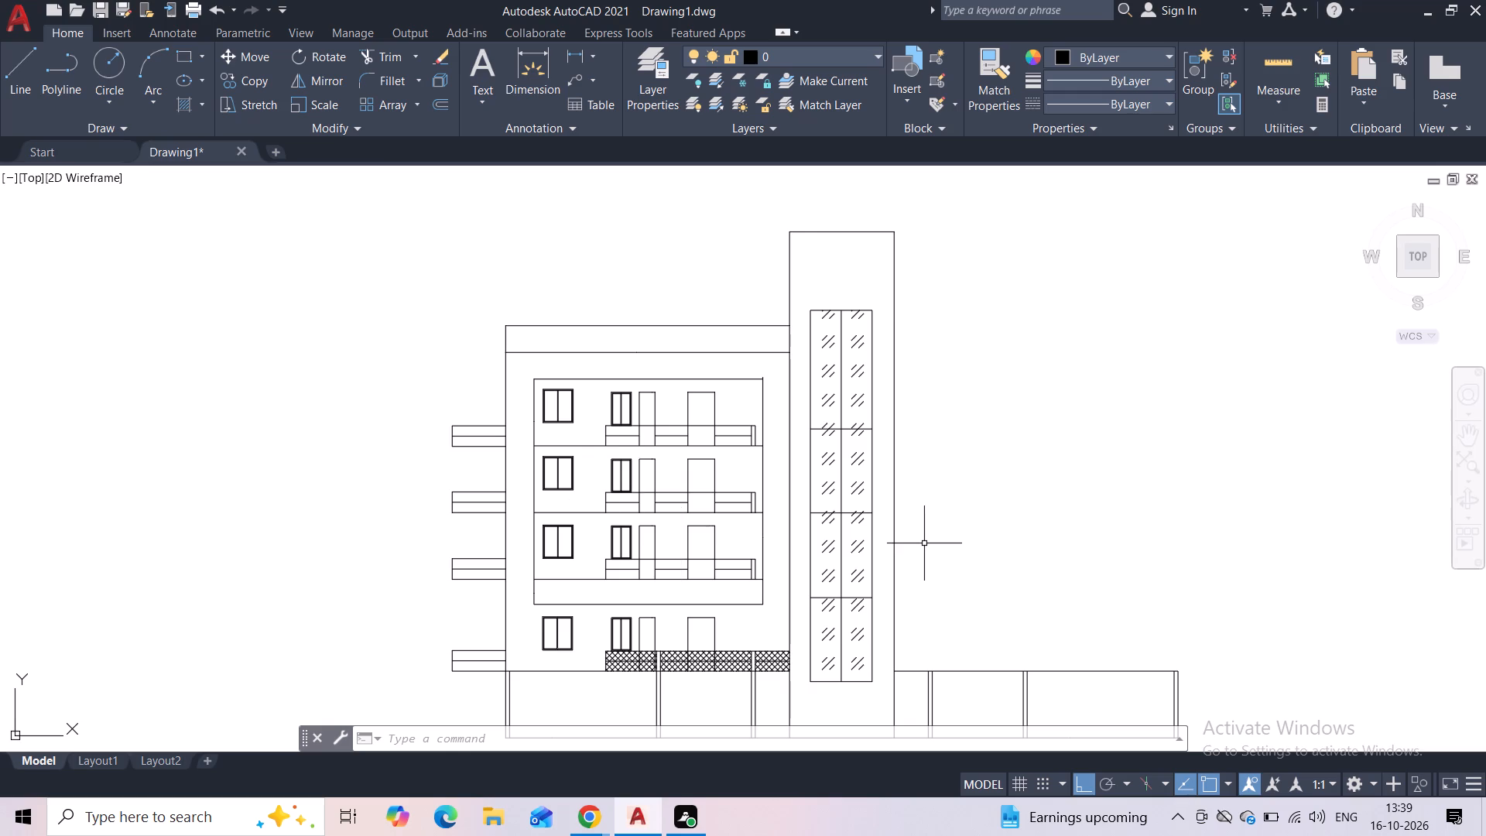
pyautogui.scroll(2, 527, 399)
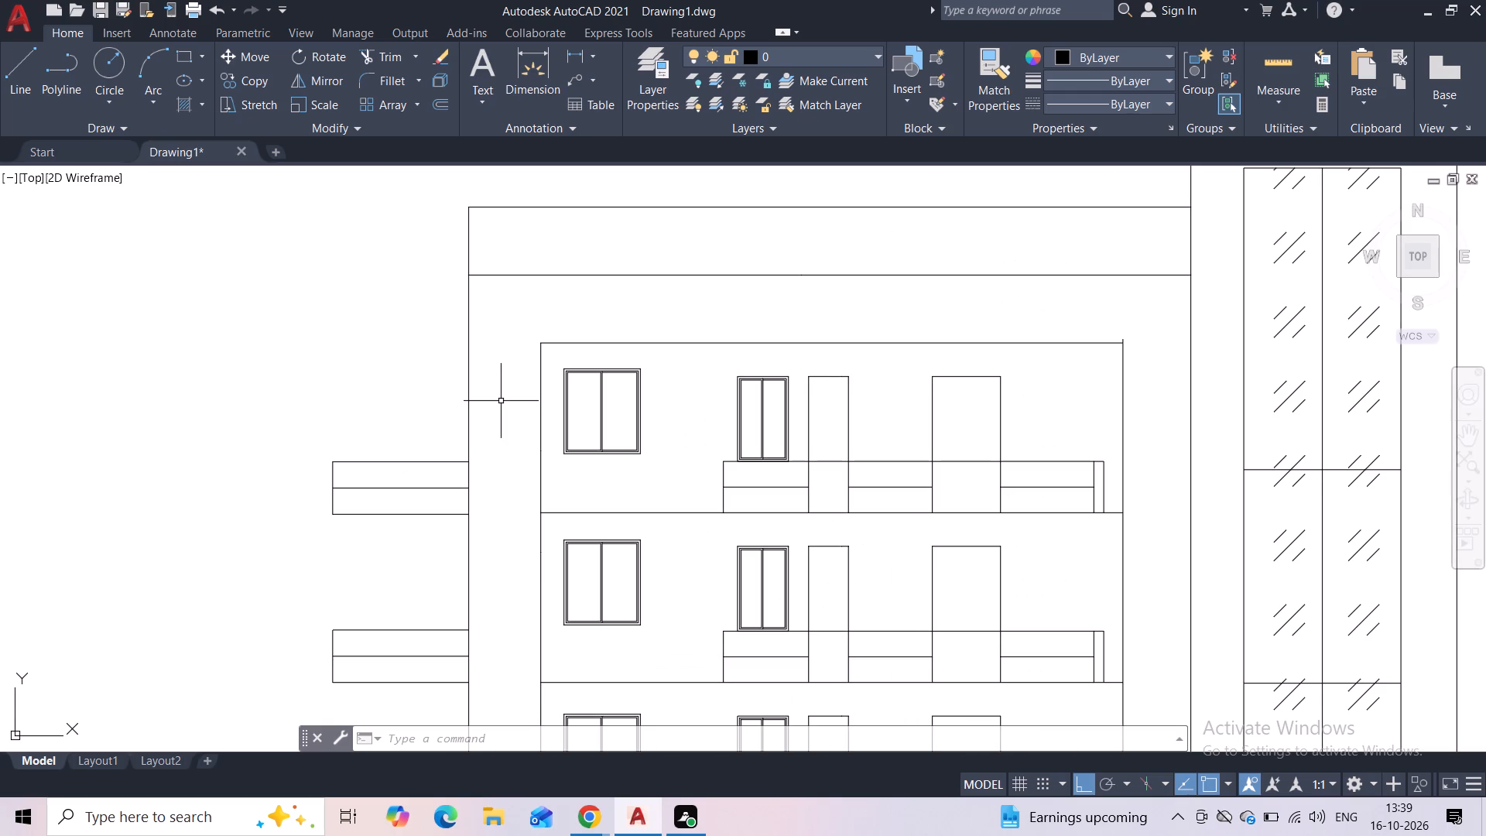
pyautogui.press('h')
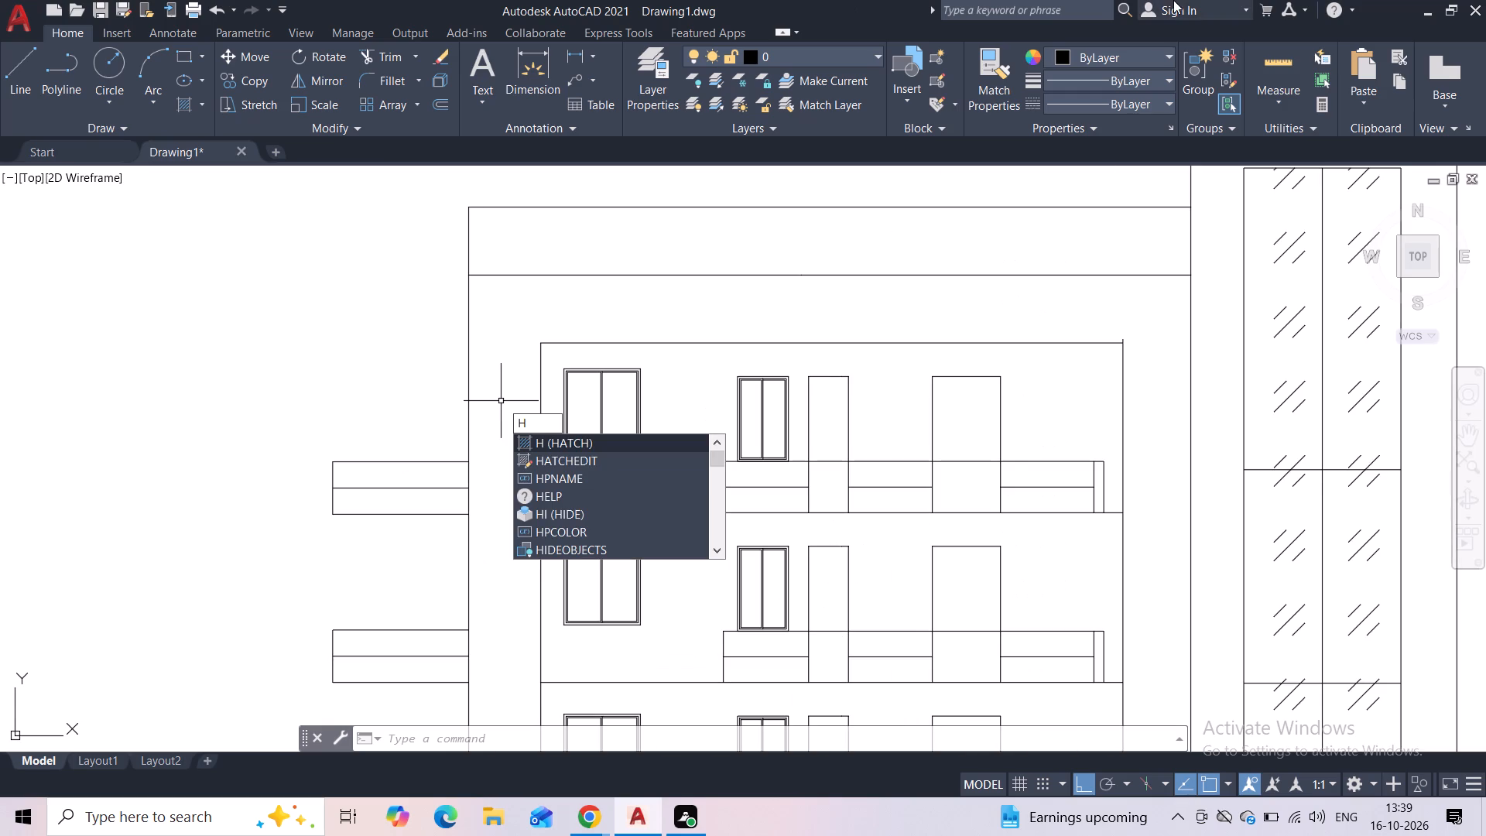
pyautogui.click(543, 440)
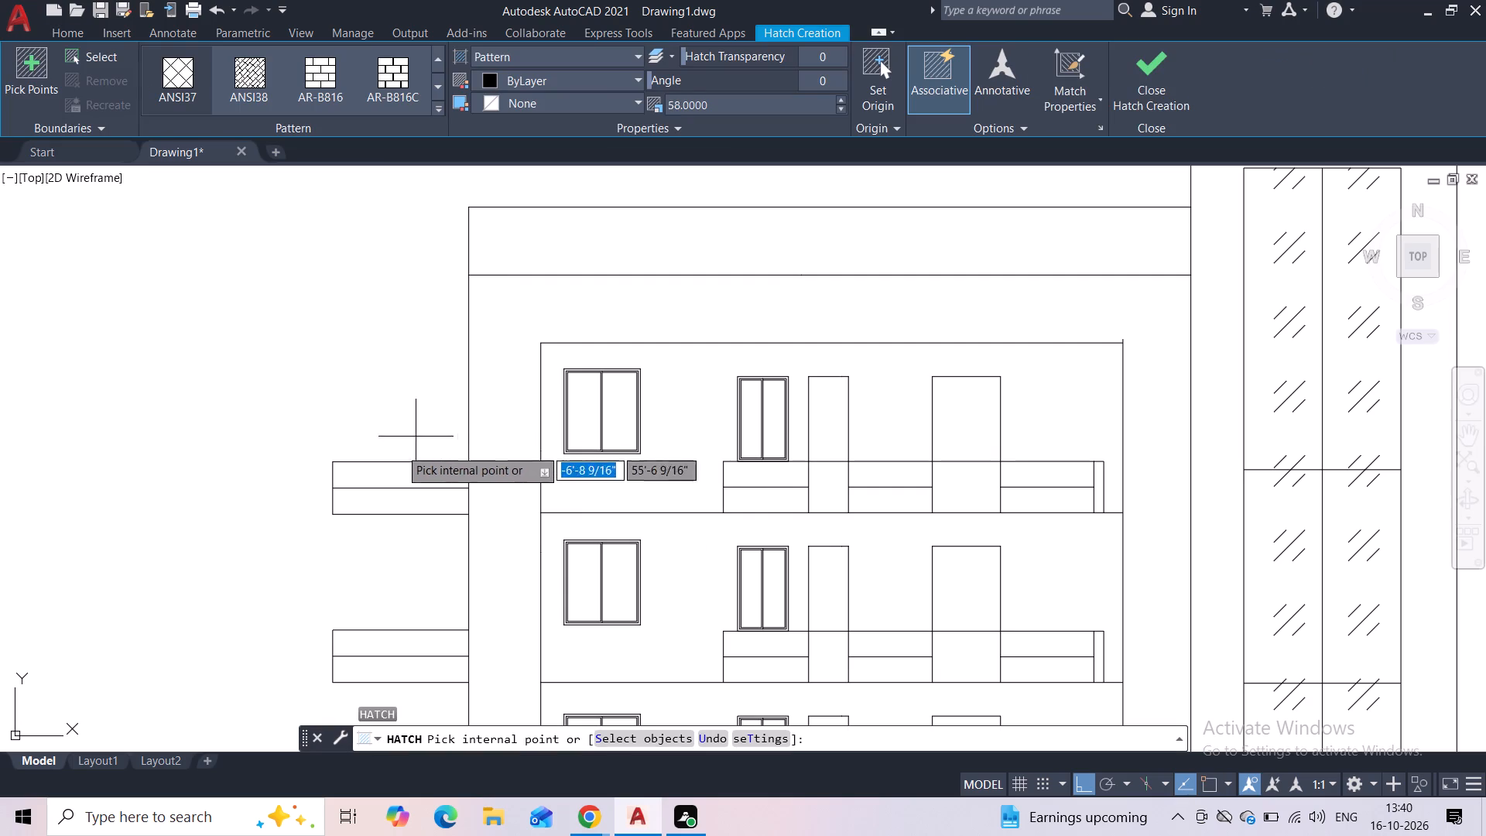
pyautogui.click(383, 472)
pyautogui.click(382, 501)
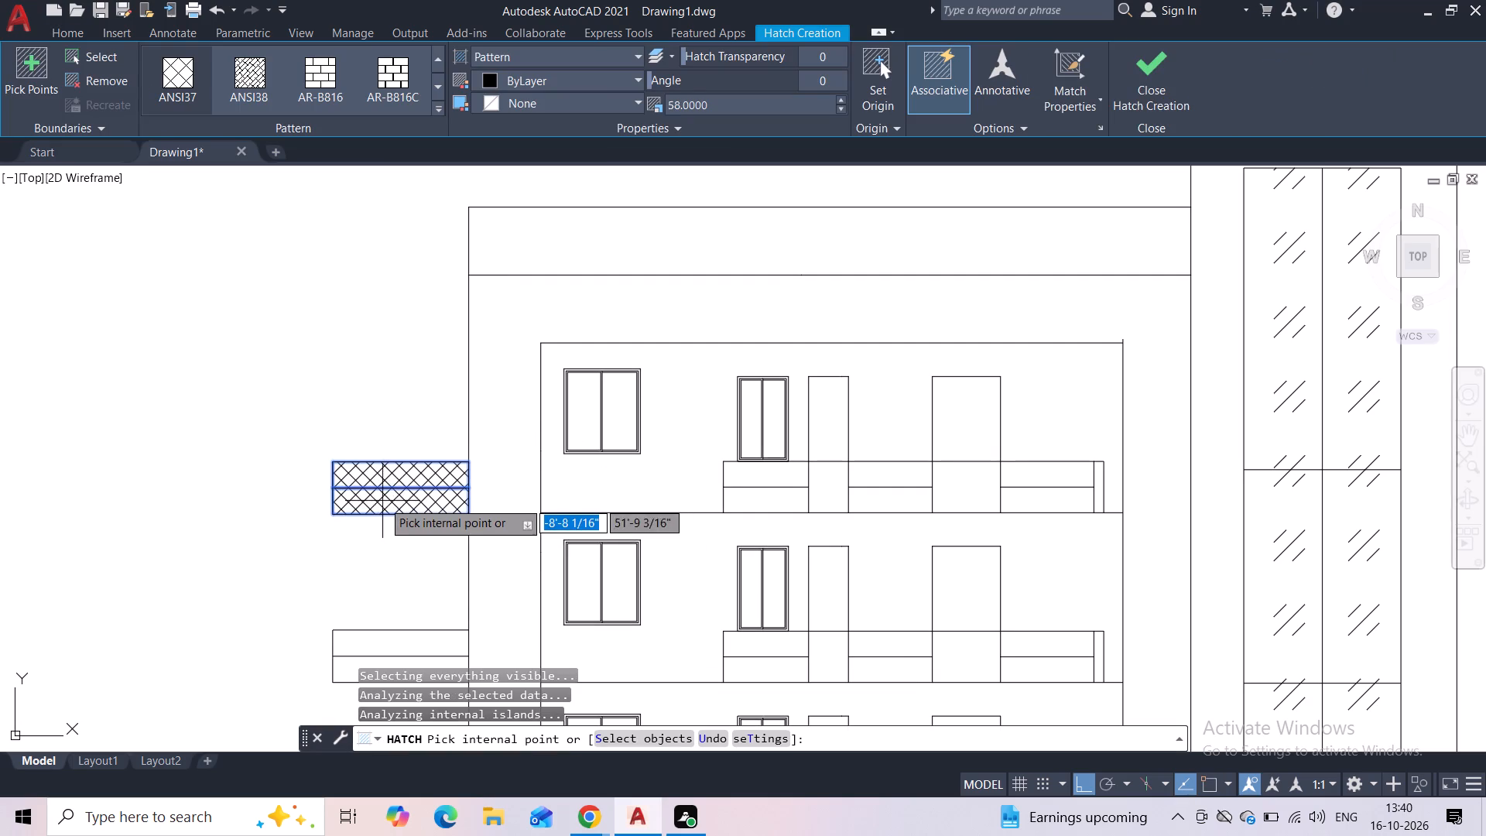
pyautogui.moveTo(375, 568); pyautogui.dragTo(397, 388, button='middle')
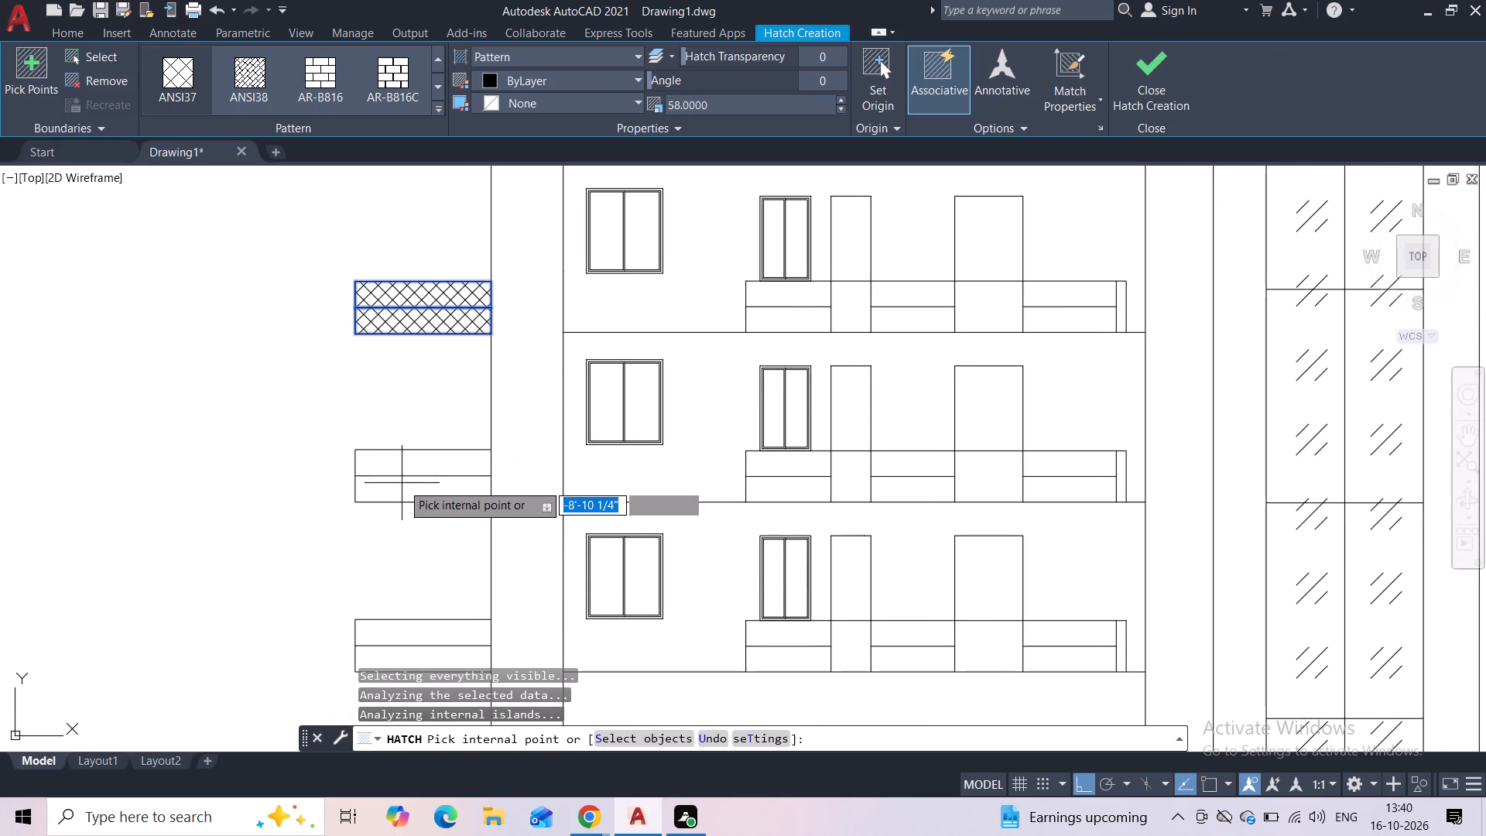
pyautogui.click(402, 466)
pyautogui.click(402, 490)
# Crosshatch both panels of the two lowest side projections of the left wing at scale 58 and finish the hatch.
pyautogui.moveTo(404, 543); pyautogui.dragTo(424, 373, button='middle')
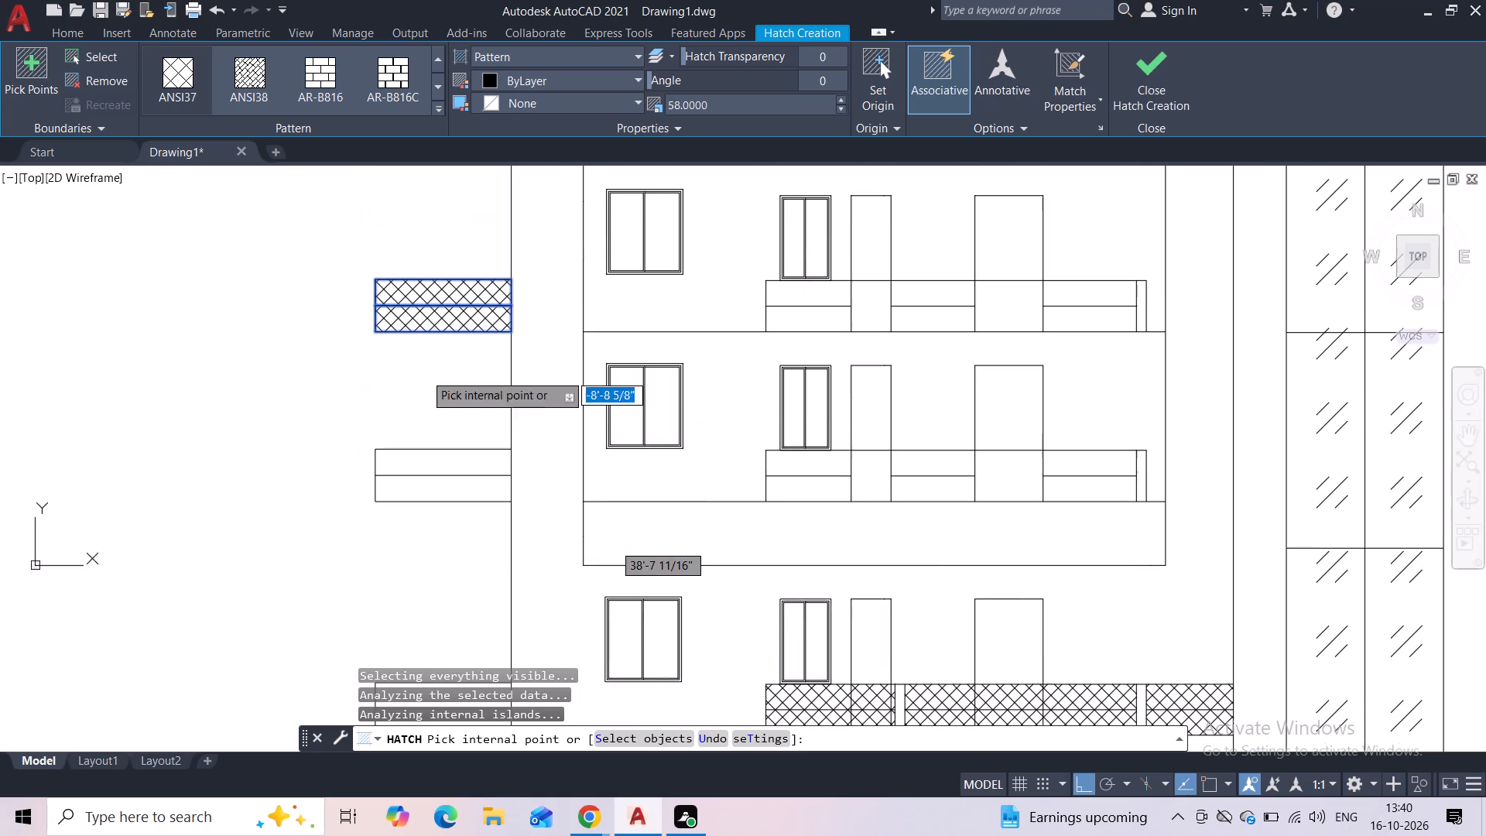
pyautogui.click(419, 453)
pyautogui.click(415, 488)
pyautogui.moveTo(421, 581); pyautogui.dragTo(430, 398, button='middle')
pyautogui.click(433, 516)
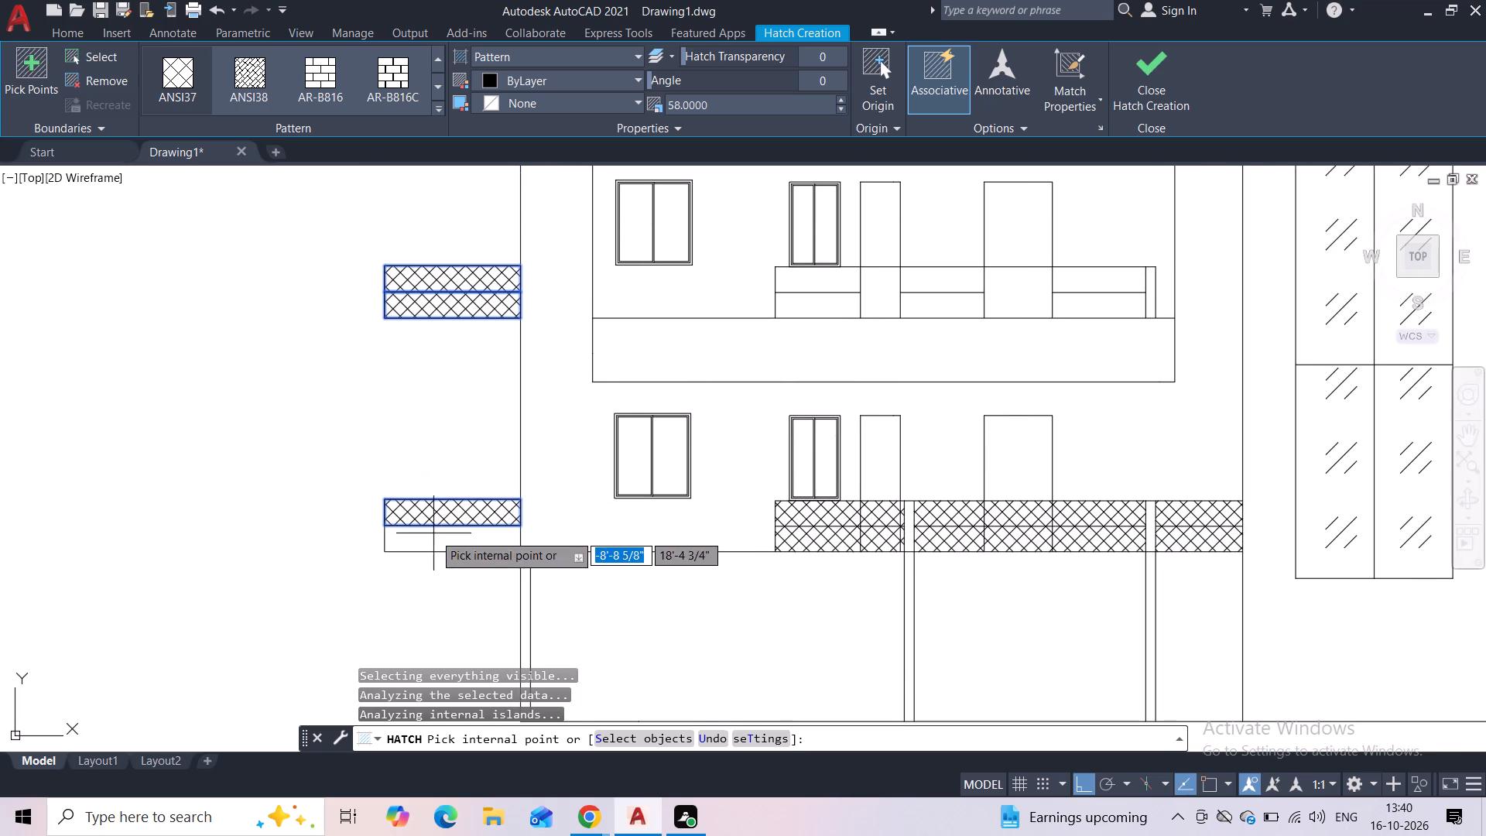
pyautogui.click(433, 533)
pyautogui.moveTo(432, 523); pyautogui.dragTo(430, 334, button='middle')
pyautogui.scroll(-2, 428, 380)
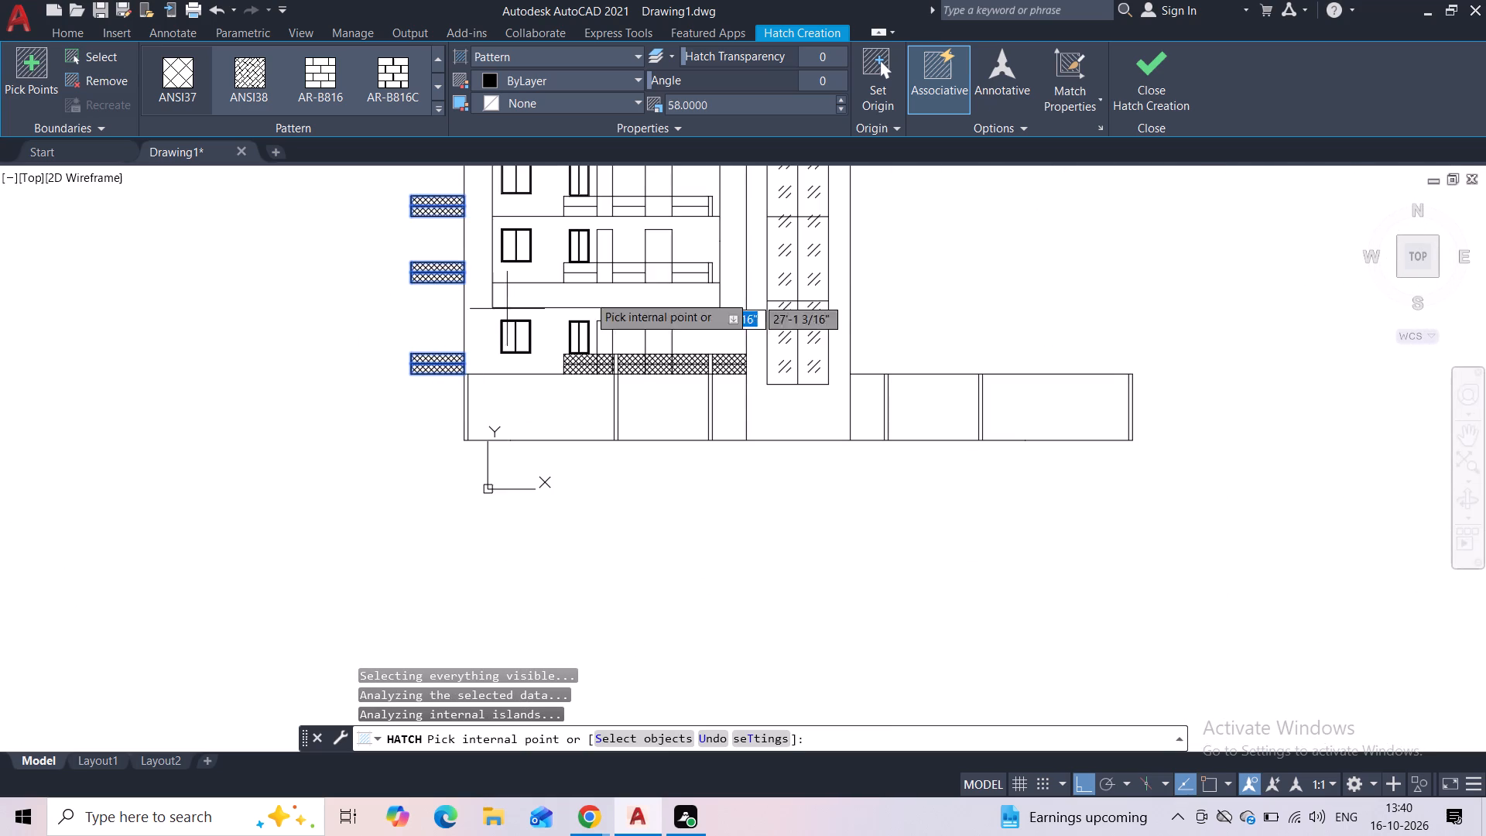
pyautogui.click(1143, 108)
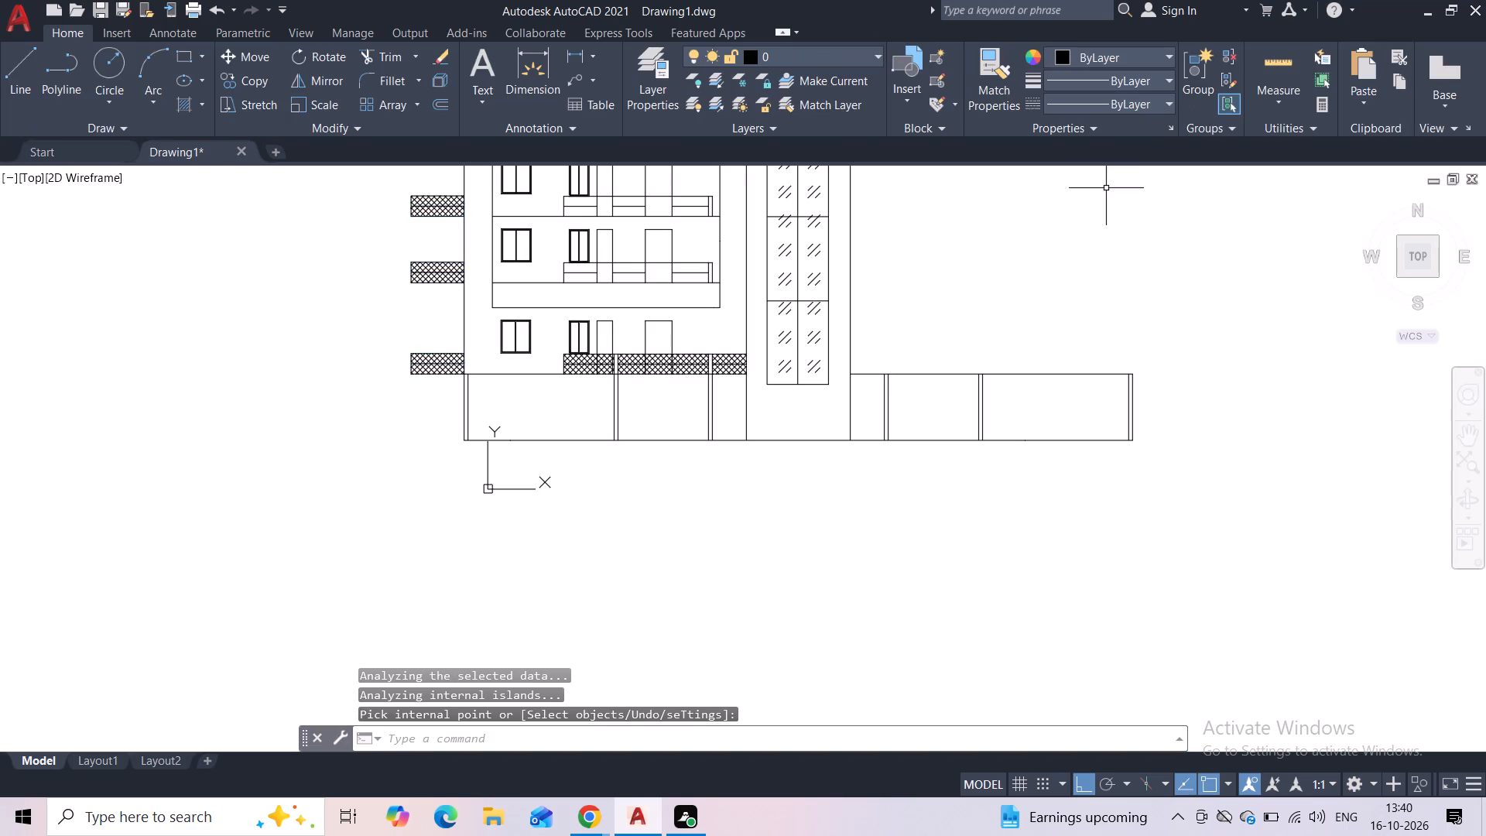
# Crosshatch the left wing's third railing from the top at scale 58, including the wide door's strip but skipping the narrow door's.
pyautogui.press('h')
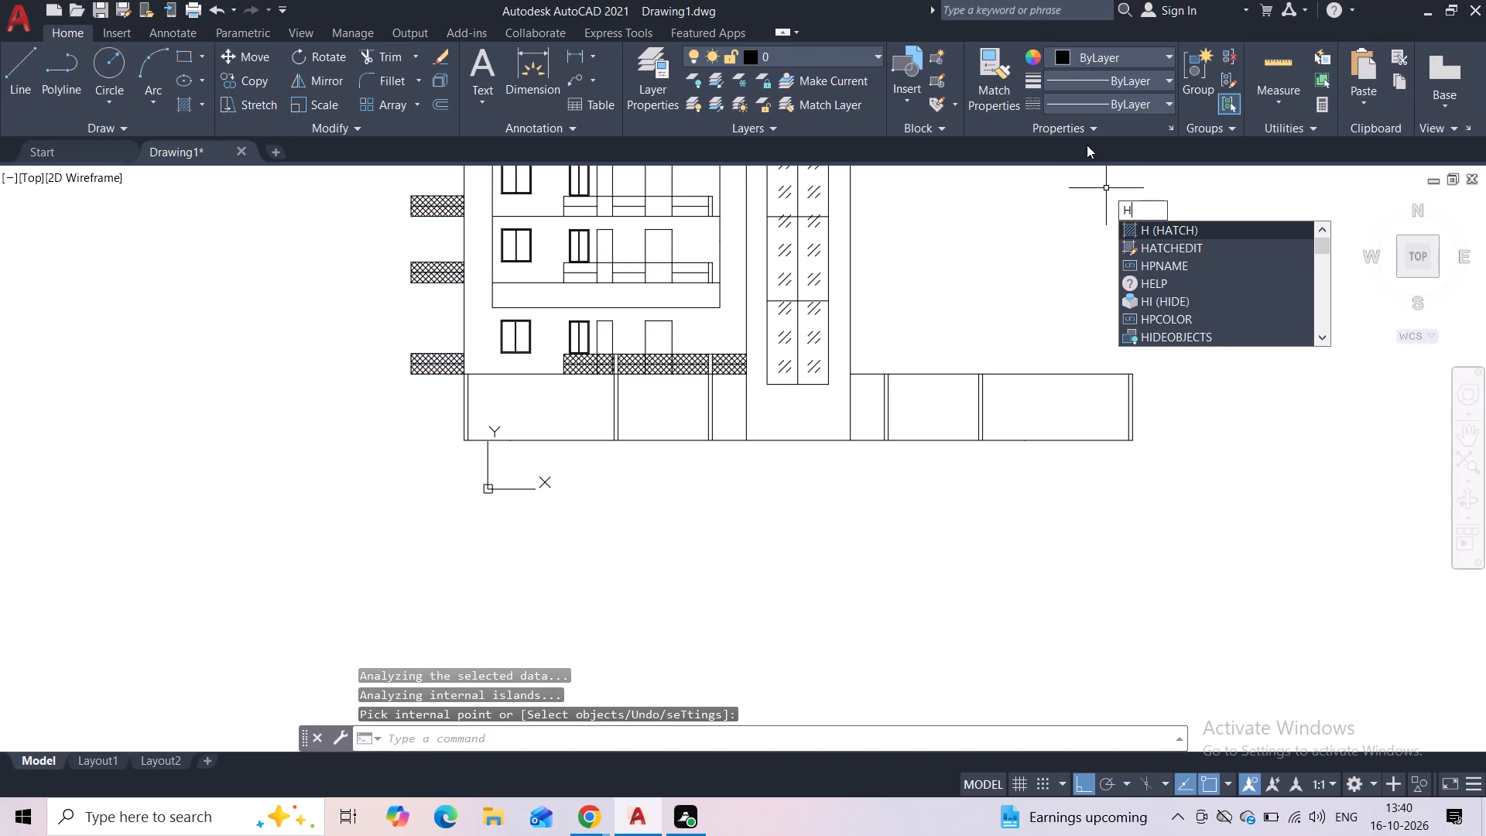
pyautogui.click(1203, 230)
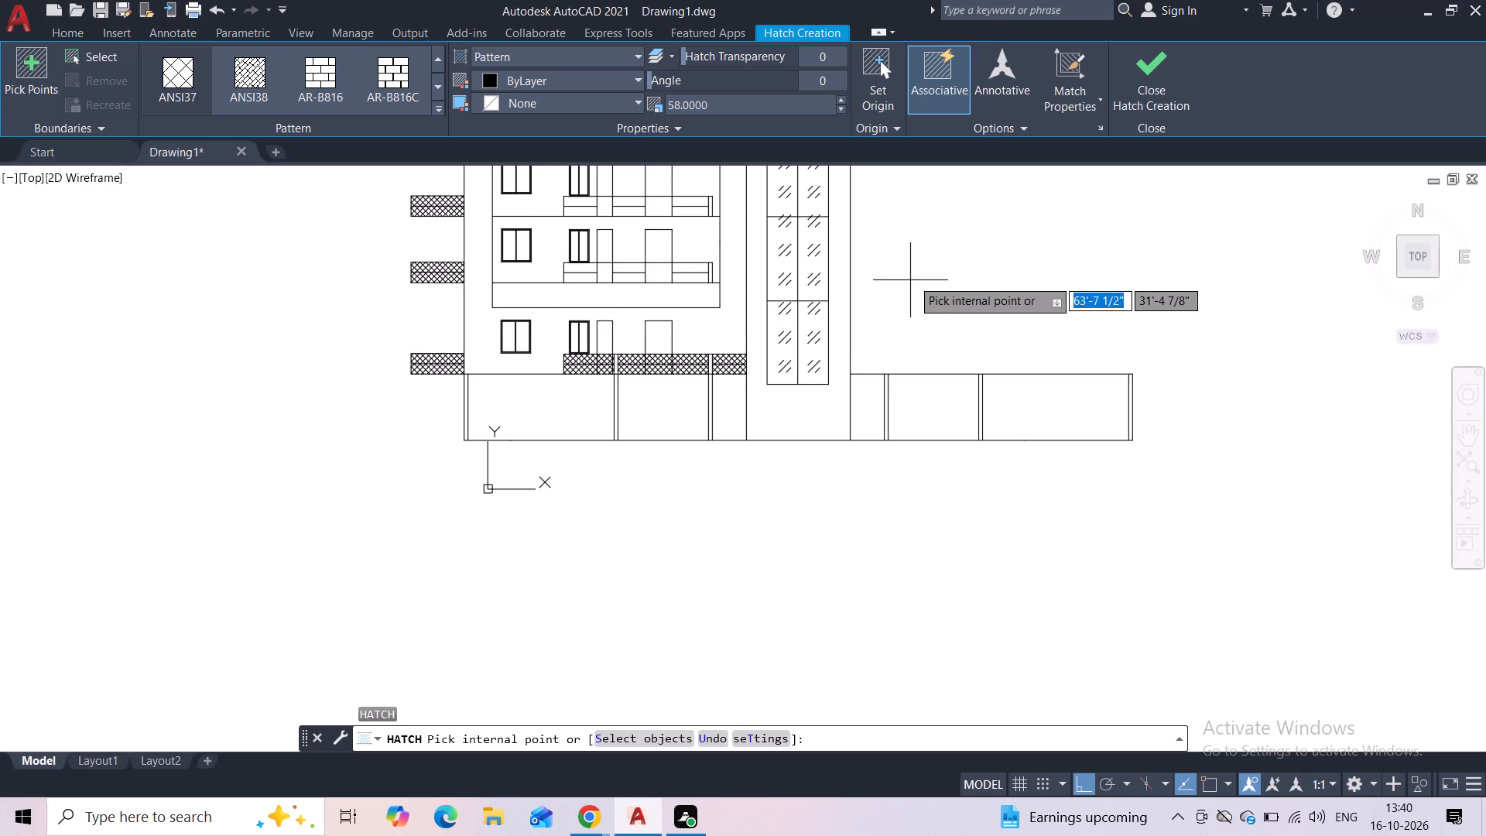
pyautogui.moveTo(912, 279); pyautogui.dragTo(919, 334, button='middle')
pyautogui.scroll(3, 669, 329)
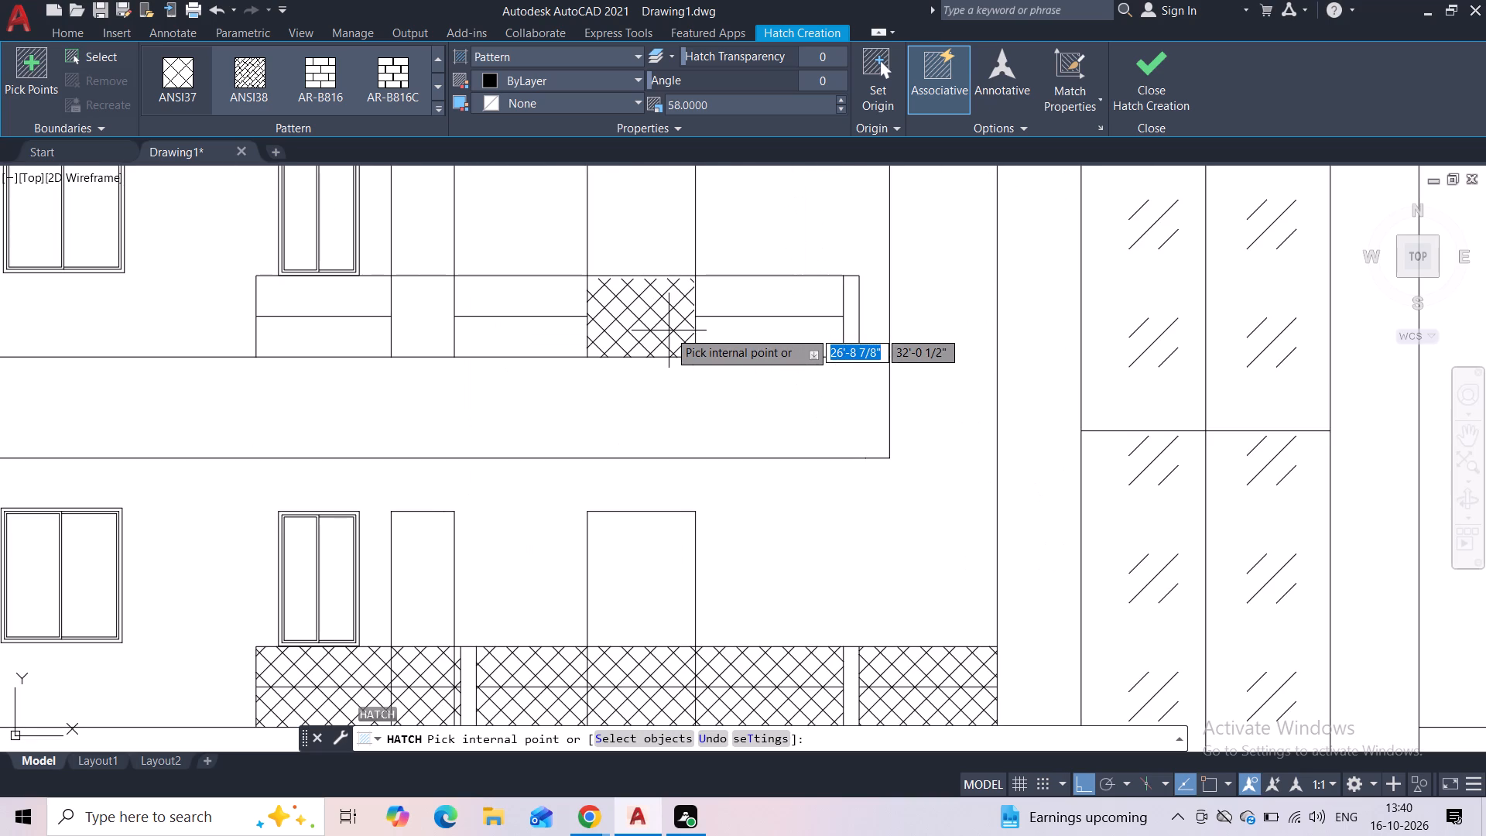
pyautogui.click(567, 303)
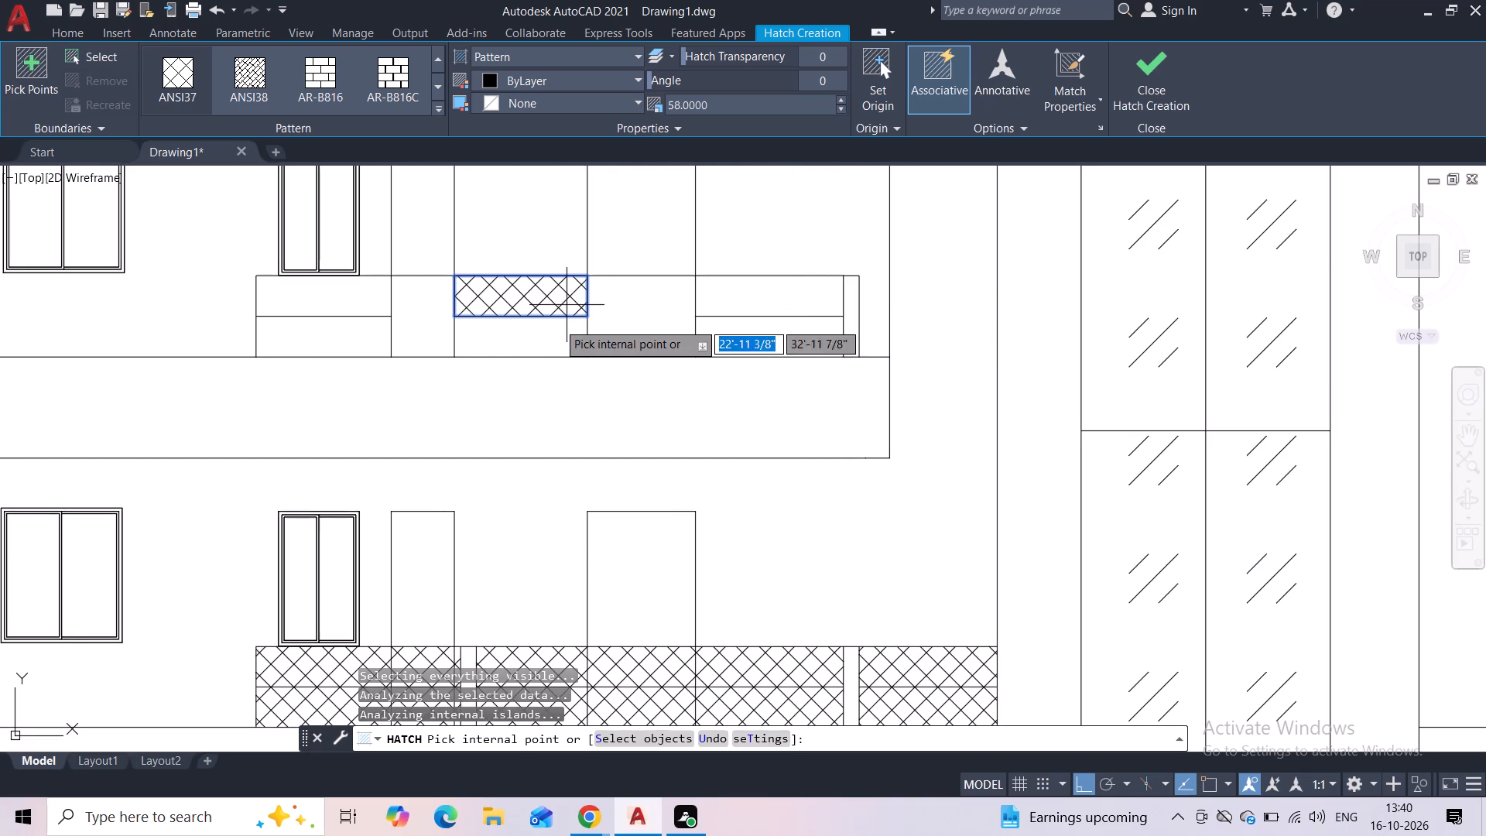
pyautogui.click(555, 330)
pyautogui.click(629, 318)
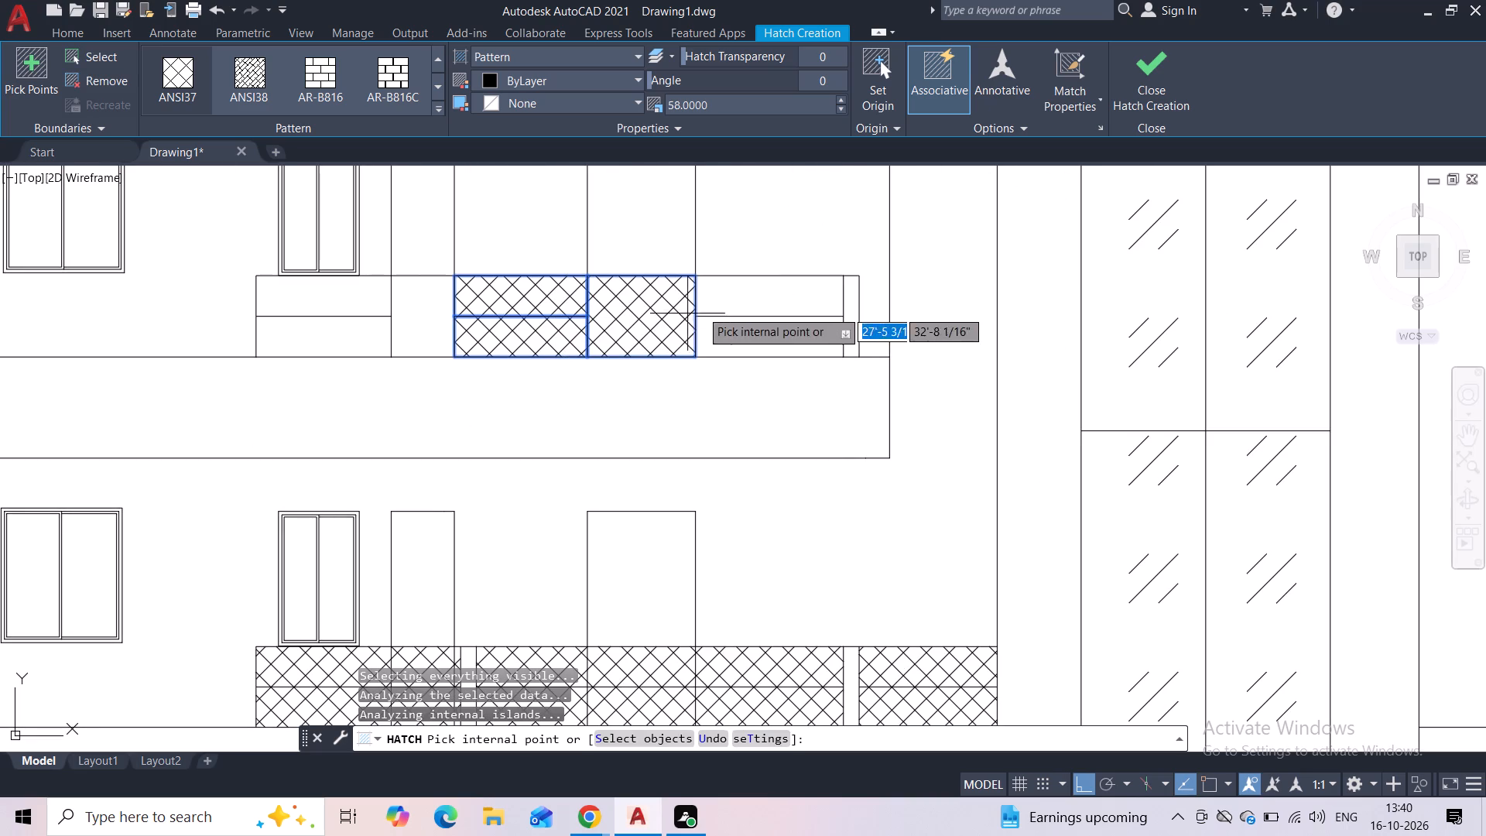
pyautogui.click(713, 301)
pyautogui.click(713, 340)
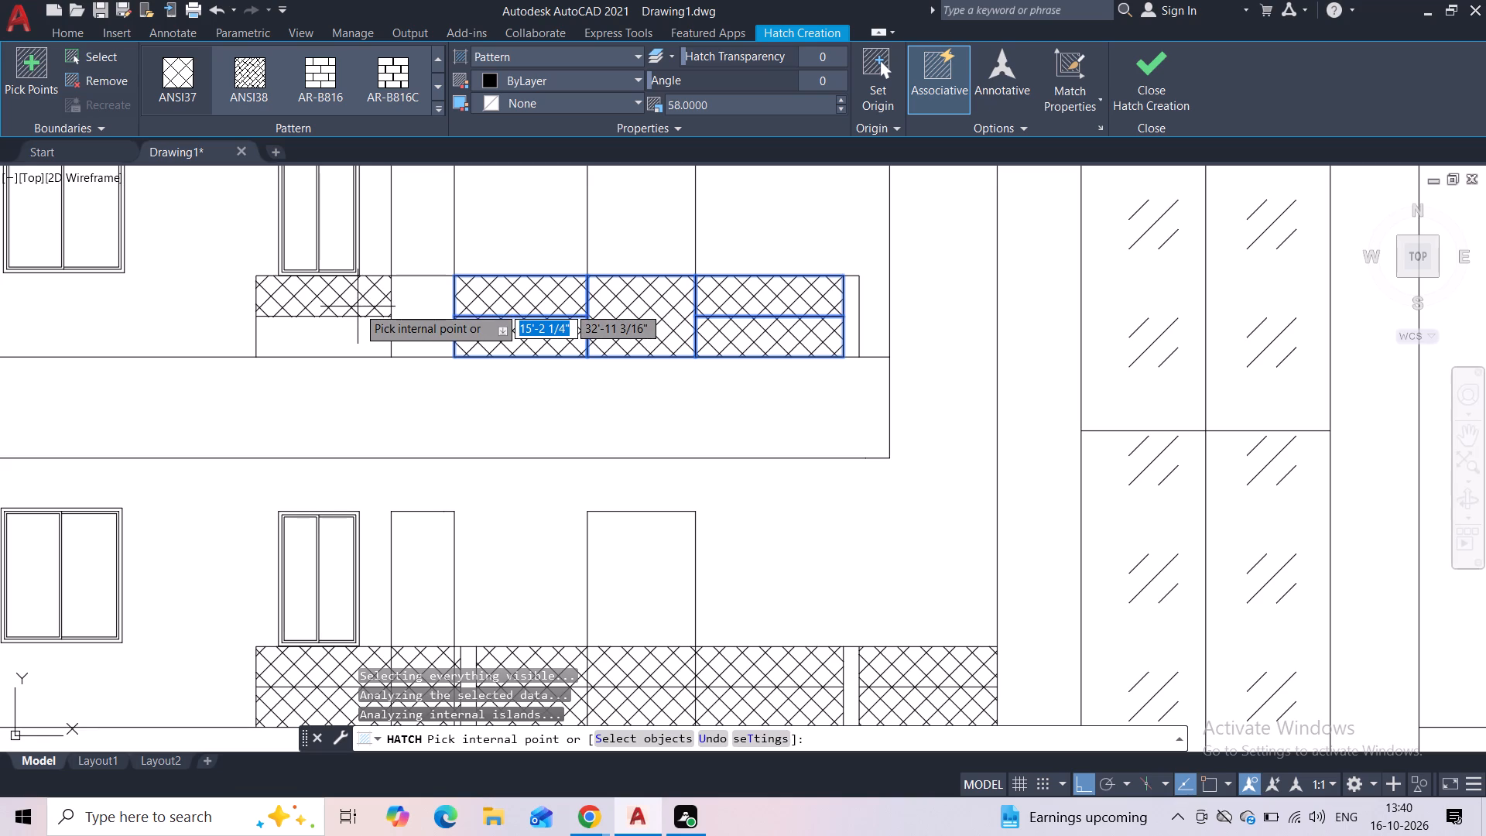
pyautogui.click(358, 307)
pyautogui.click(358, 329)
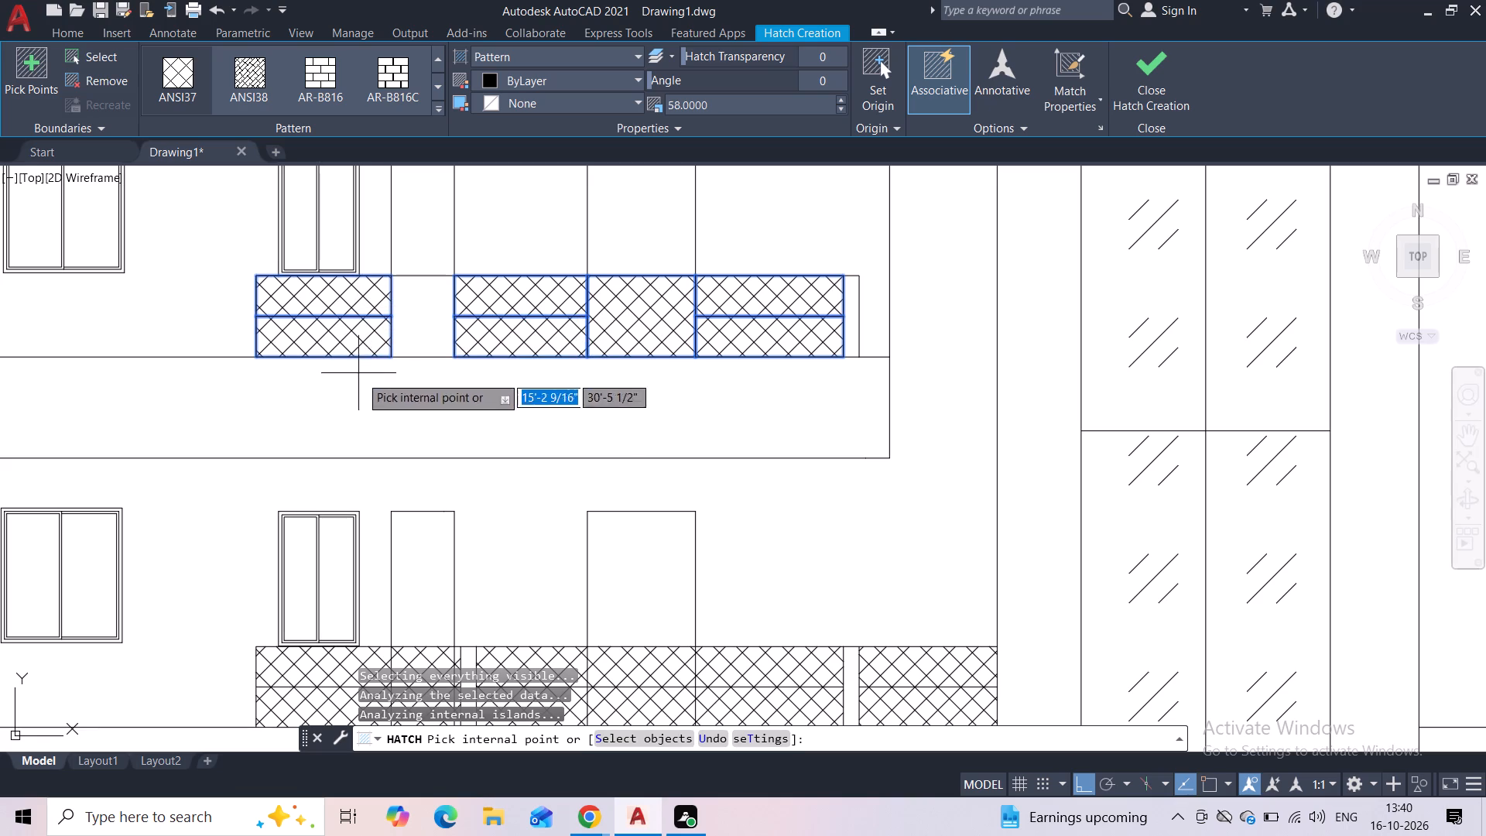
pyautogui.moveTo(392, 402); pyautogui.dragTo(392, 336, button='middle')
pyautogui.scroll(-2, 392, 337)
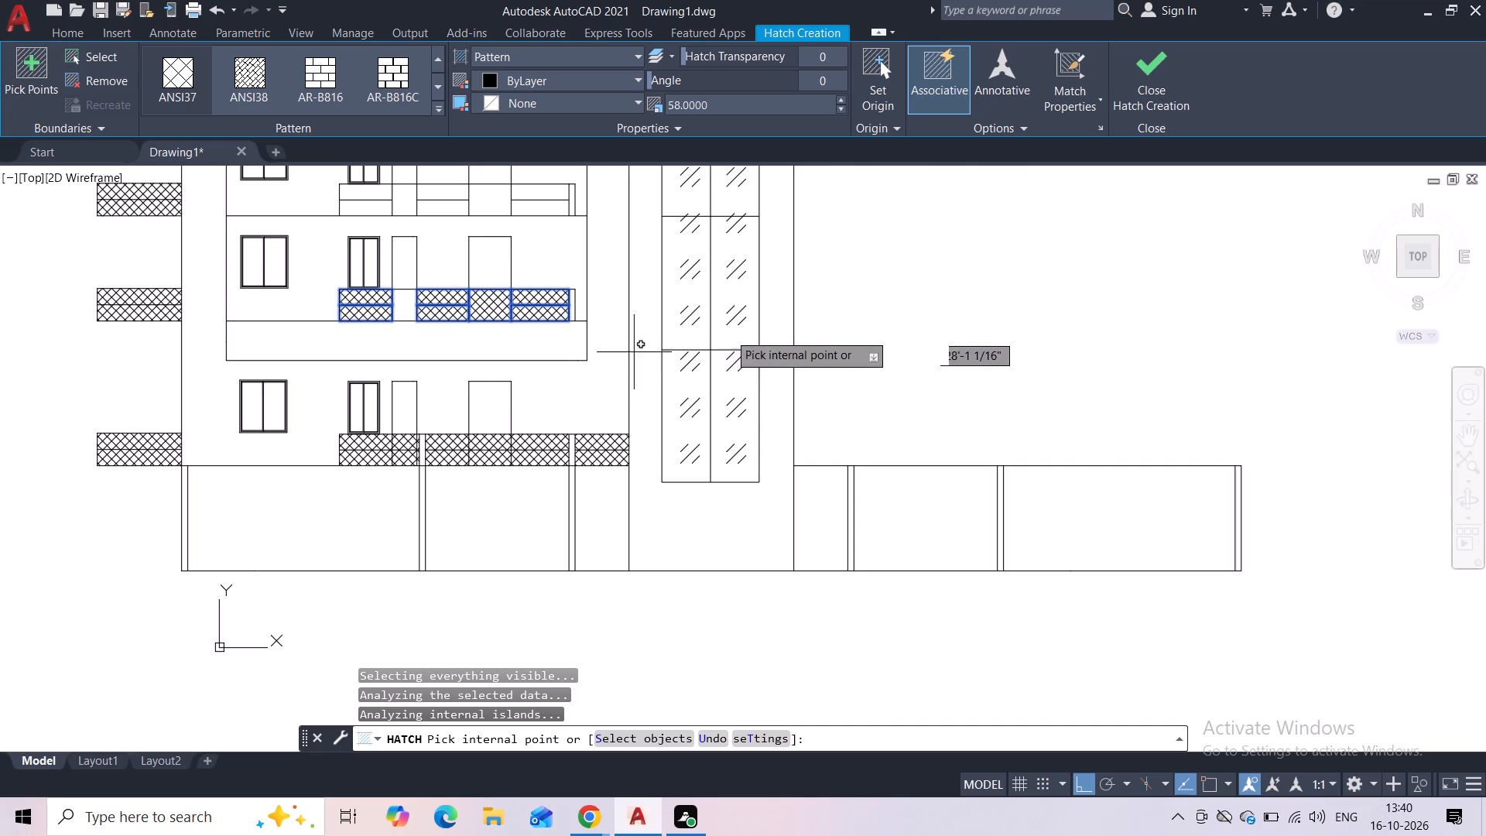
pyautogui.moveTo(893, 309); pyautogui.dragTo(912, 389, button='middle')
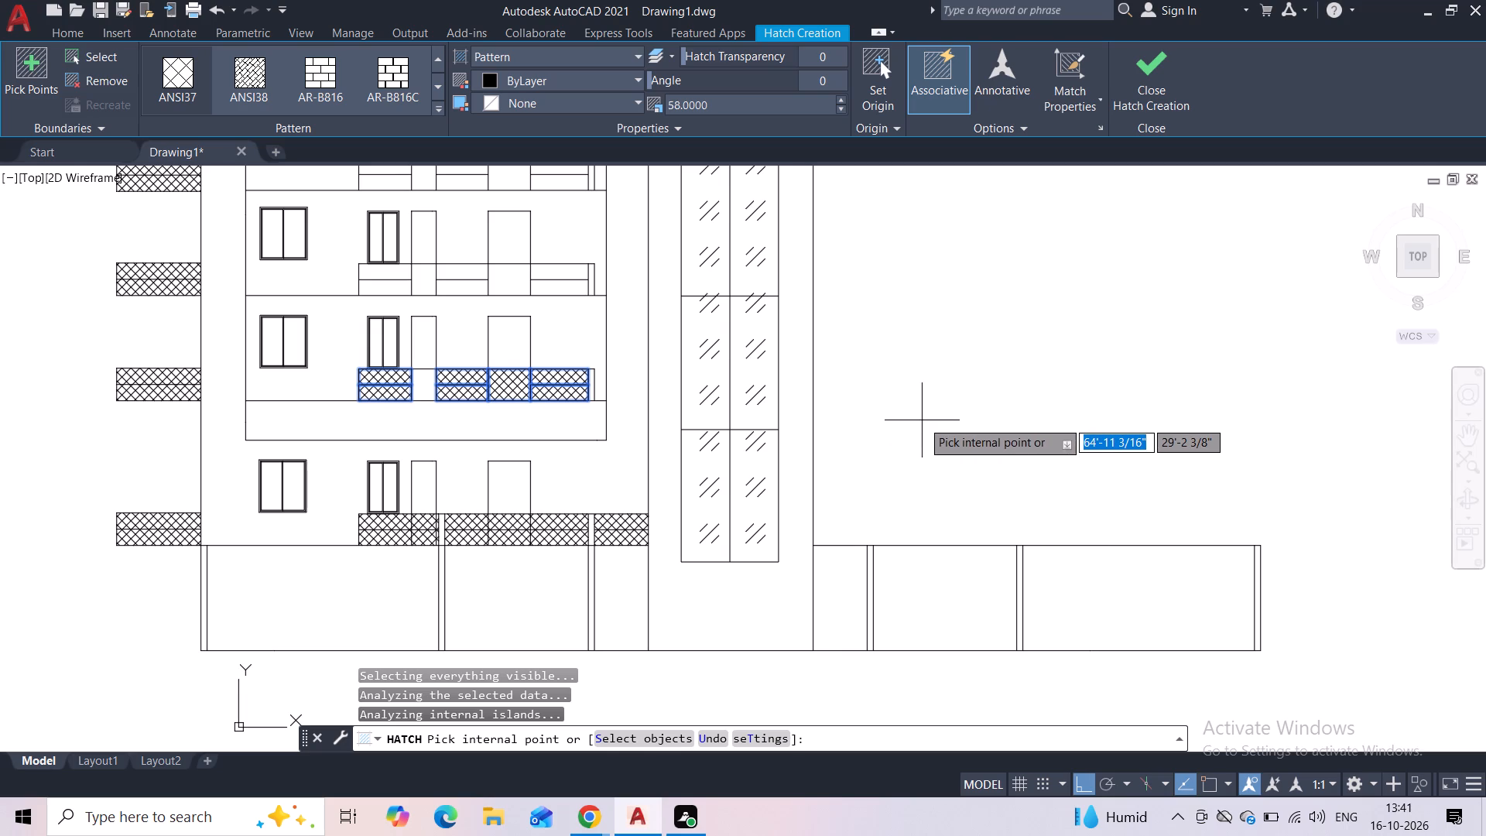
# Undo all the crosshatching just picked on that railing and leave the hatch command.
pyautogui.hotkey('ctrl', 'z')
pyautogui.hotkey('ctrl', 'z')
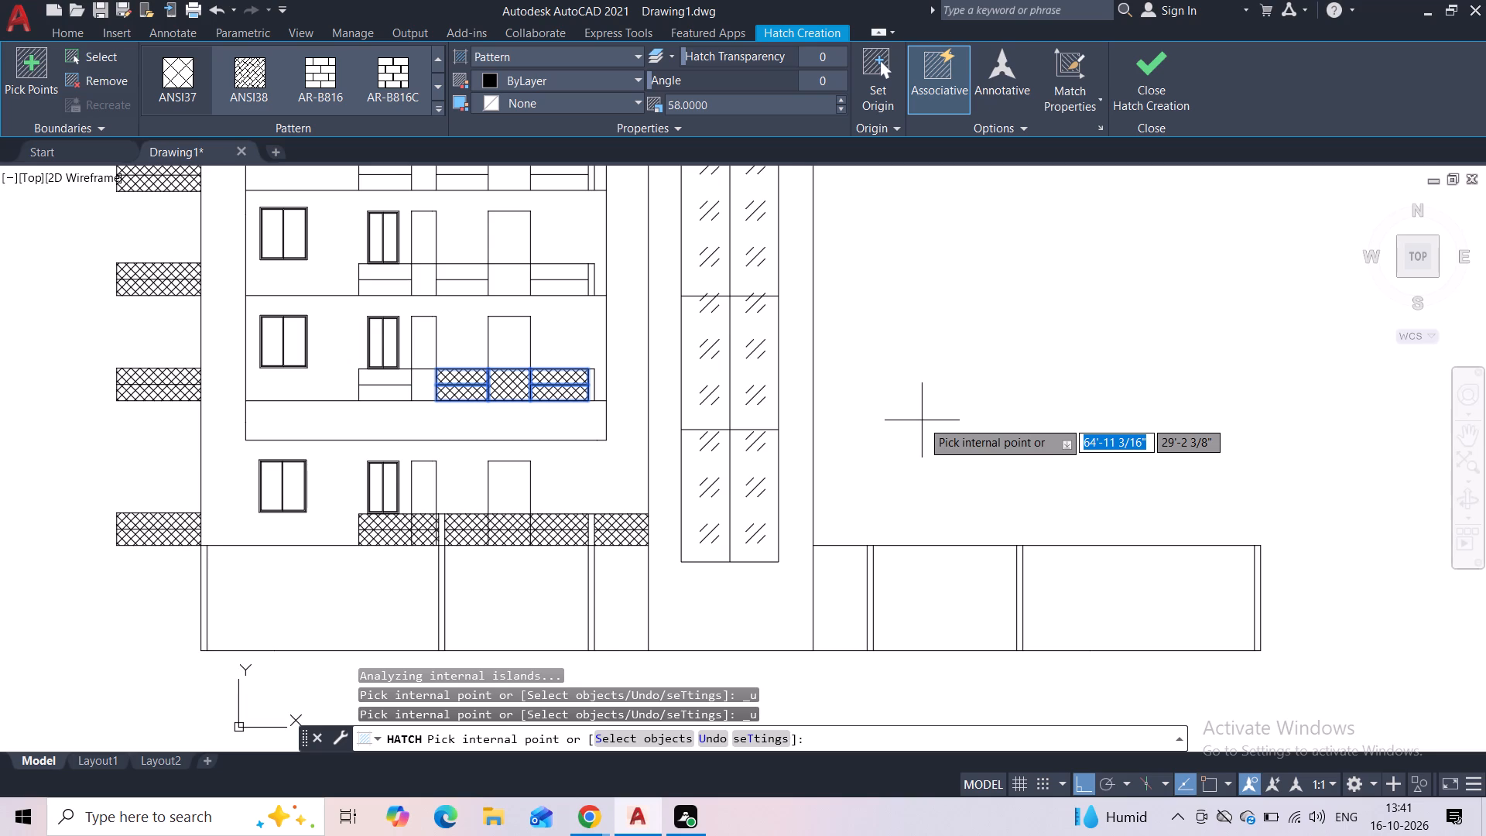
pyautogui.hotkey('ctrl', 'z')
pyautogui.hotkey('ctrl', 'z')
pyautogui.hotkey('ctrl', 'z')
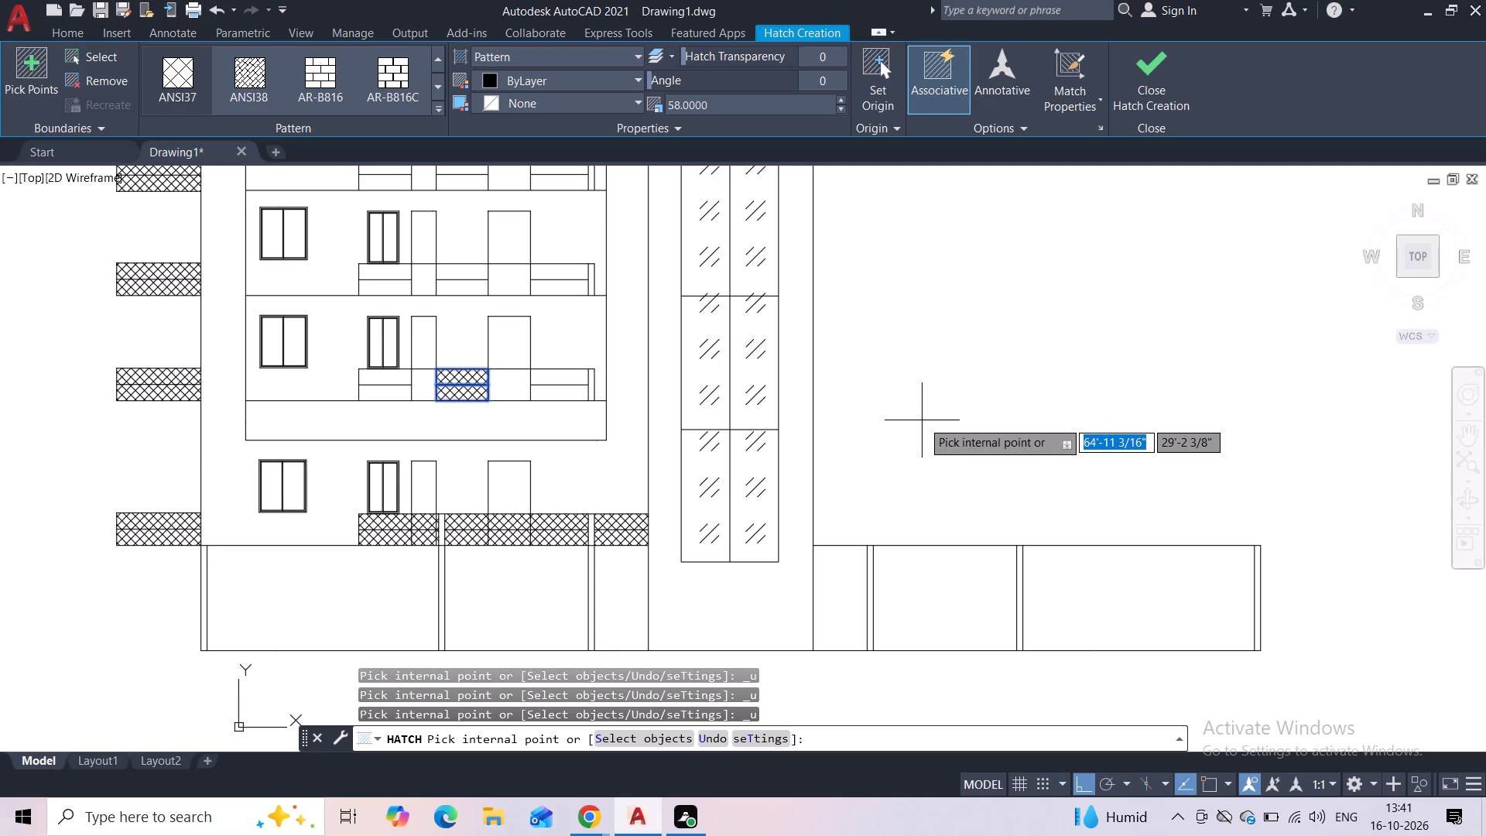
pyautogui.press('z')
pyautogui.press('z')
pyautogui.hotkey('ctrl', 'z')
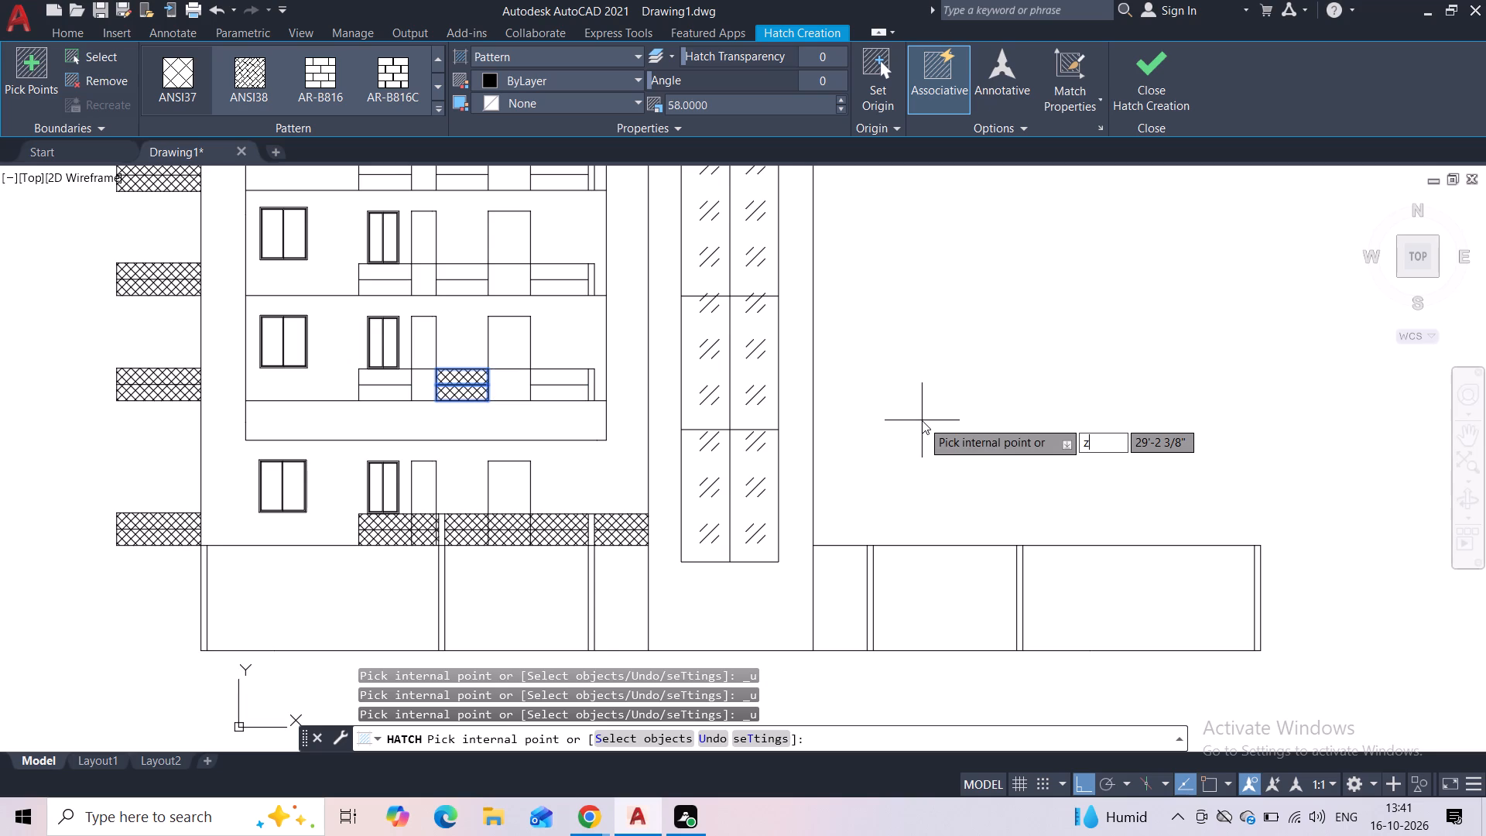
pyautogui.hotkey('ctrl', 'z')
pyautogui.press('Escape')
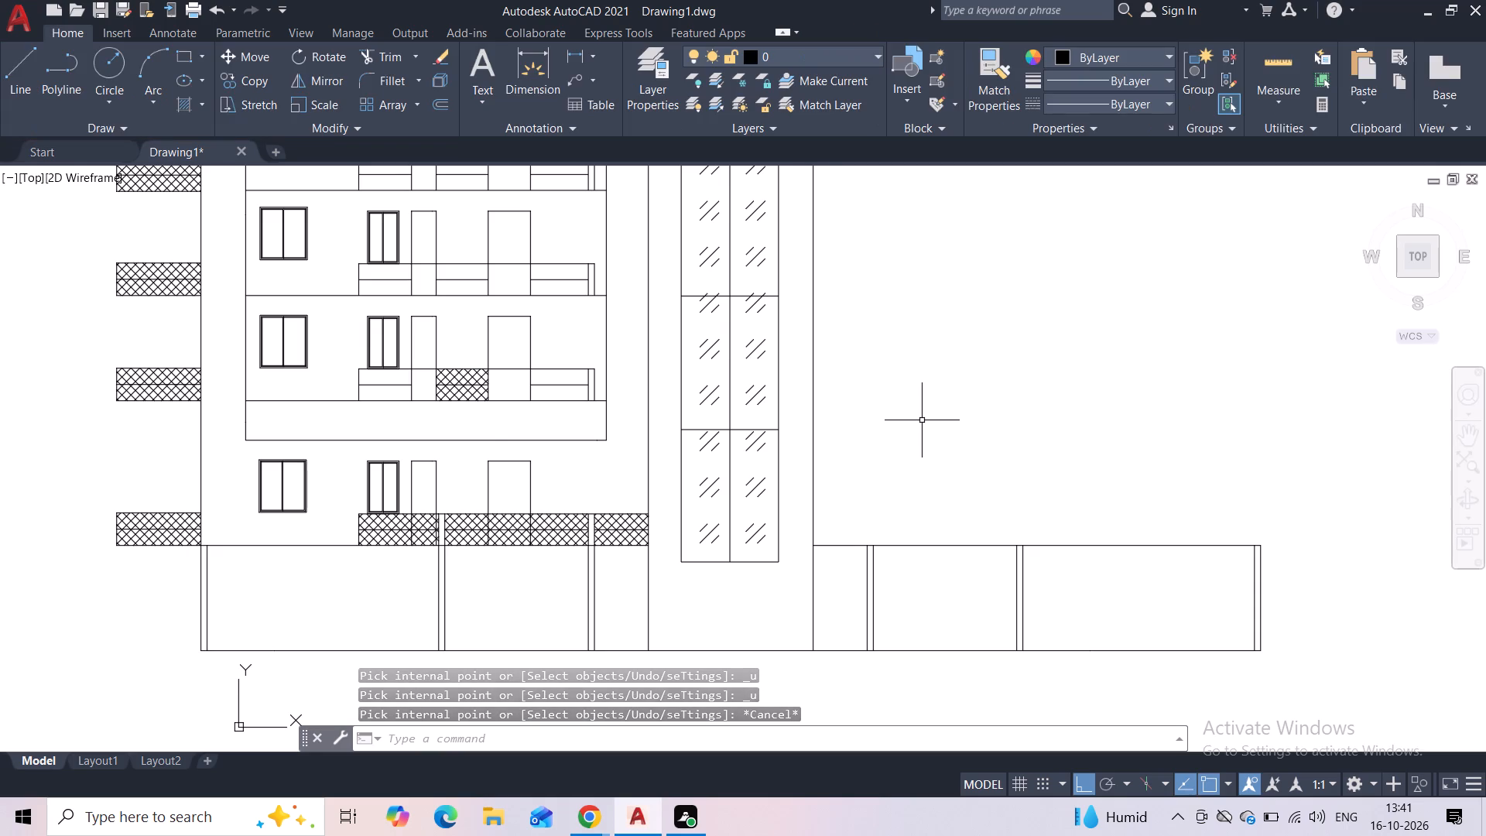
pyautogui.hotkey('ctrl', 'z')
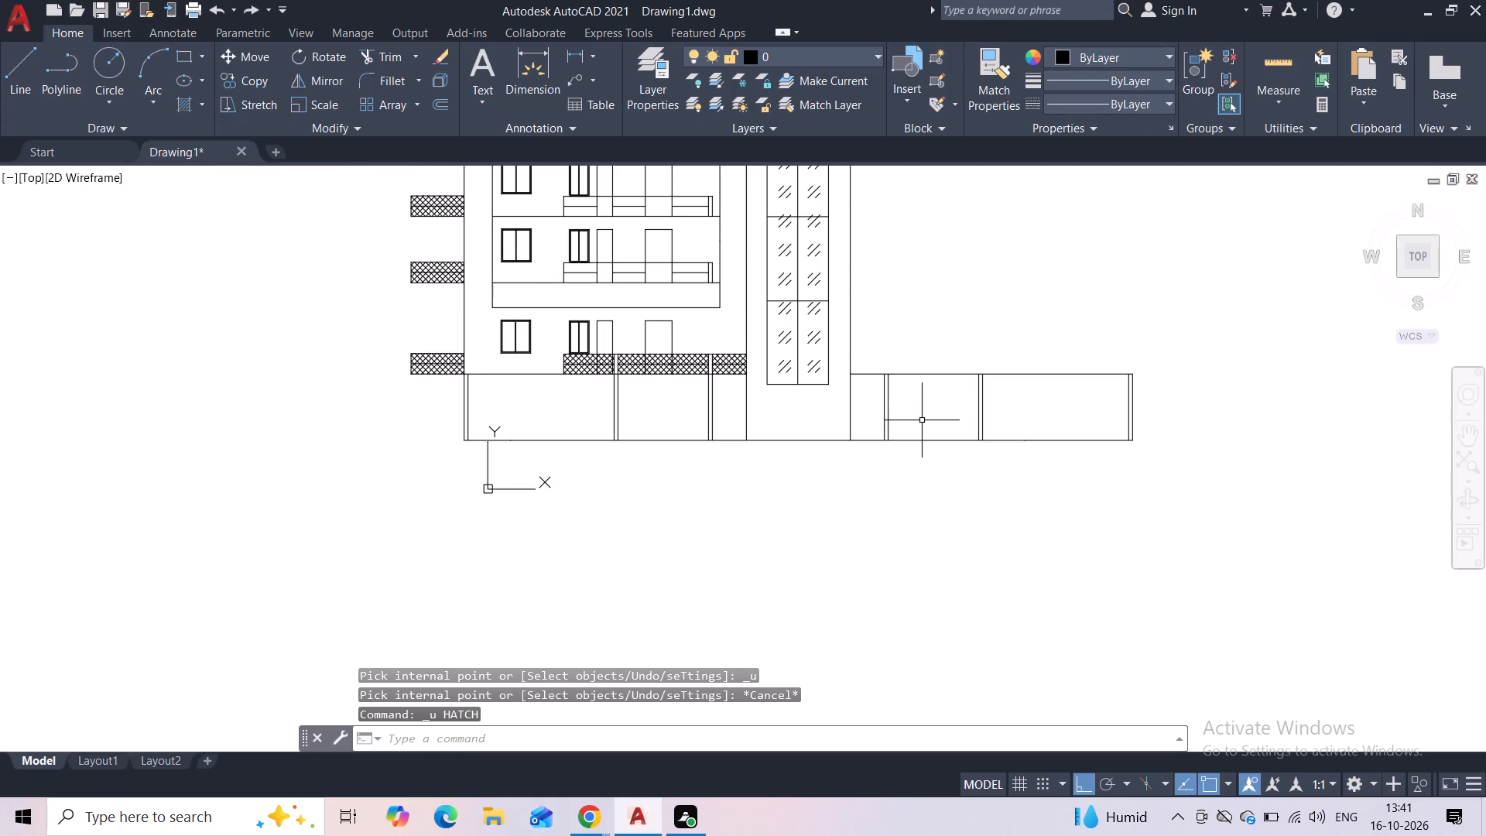
# Draw two vertical post lines on that railing, from slab to top rail, aligned with the post edges just beyond the narrow door below.
pyautogui.moveTo(618, 328); pyautogui.dragTo(594, 419, button='middle')
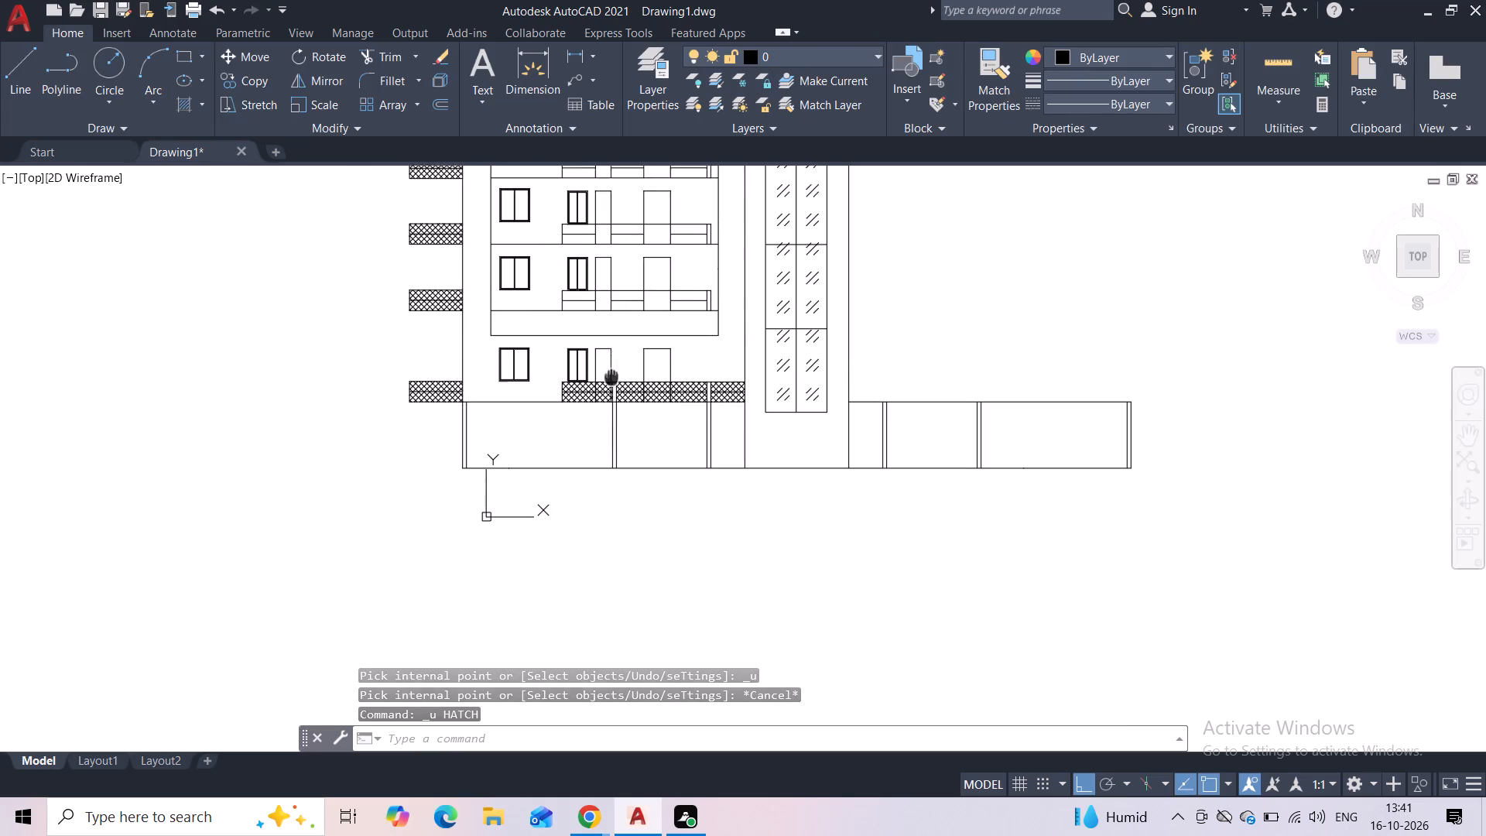
pyautogui.moveTo(594, 419); pyautogui.dragTo(583, 451, button='middle')
pyautogui.scroll(2, 577, 438)
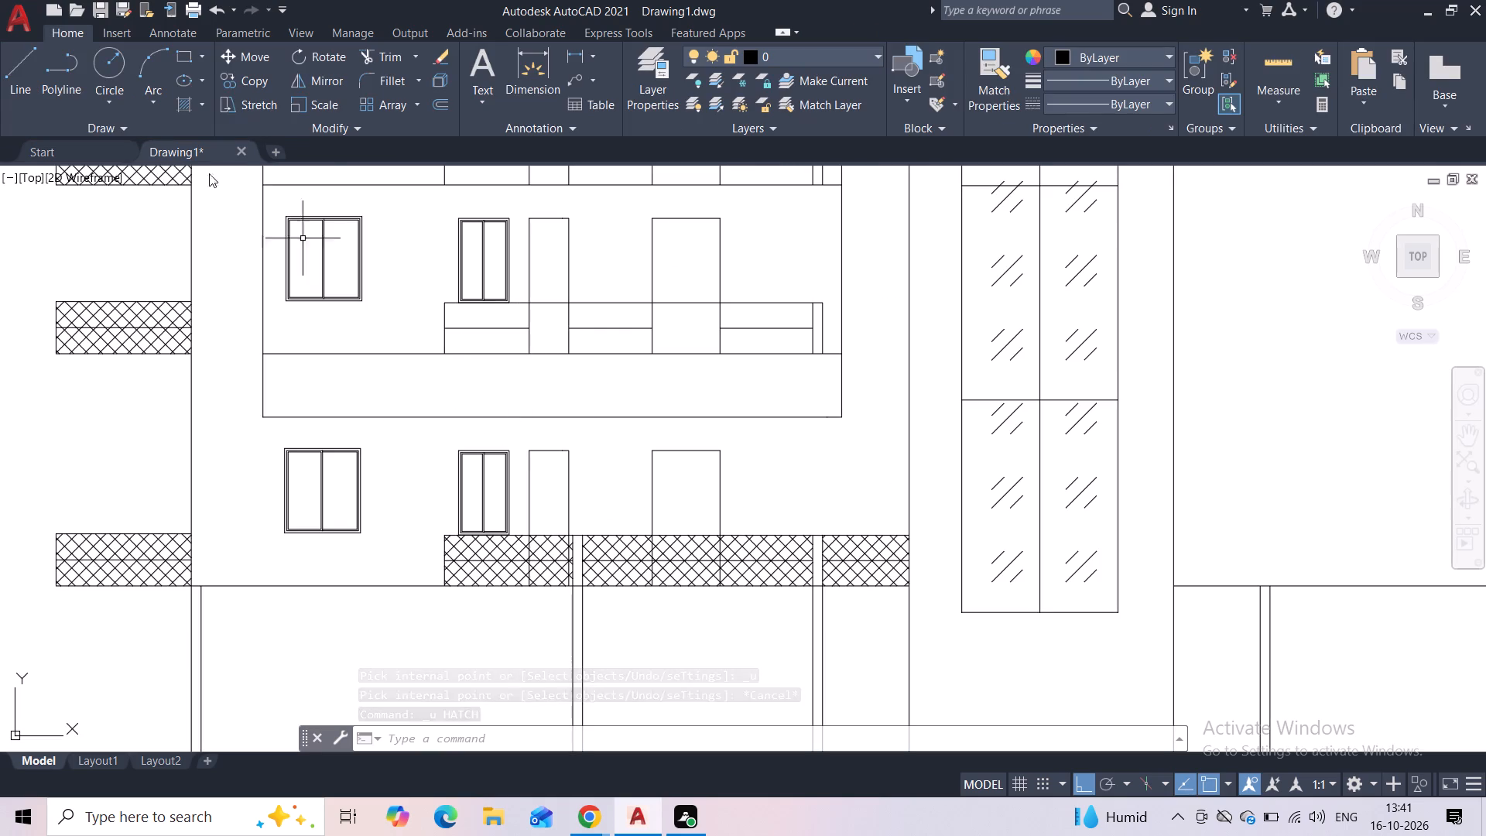
pyautogui.click(36, 80)
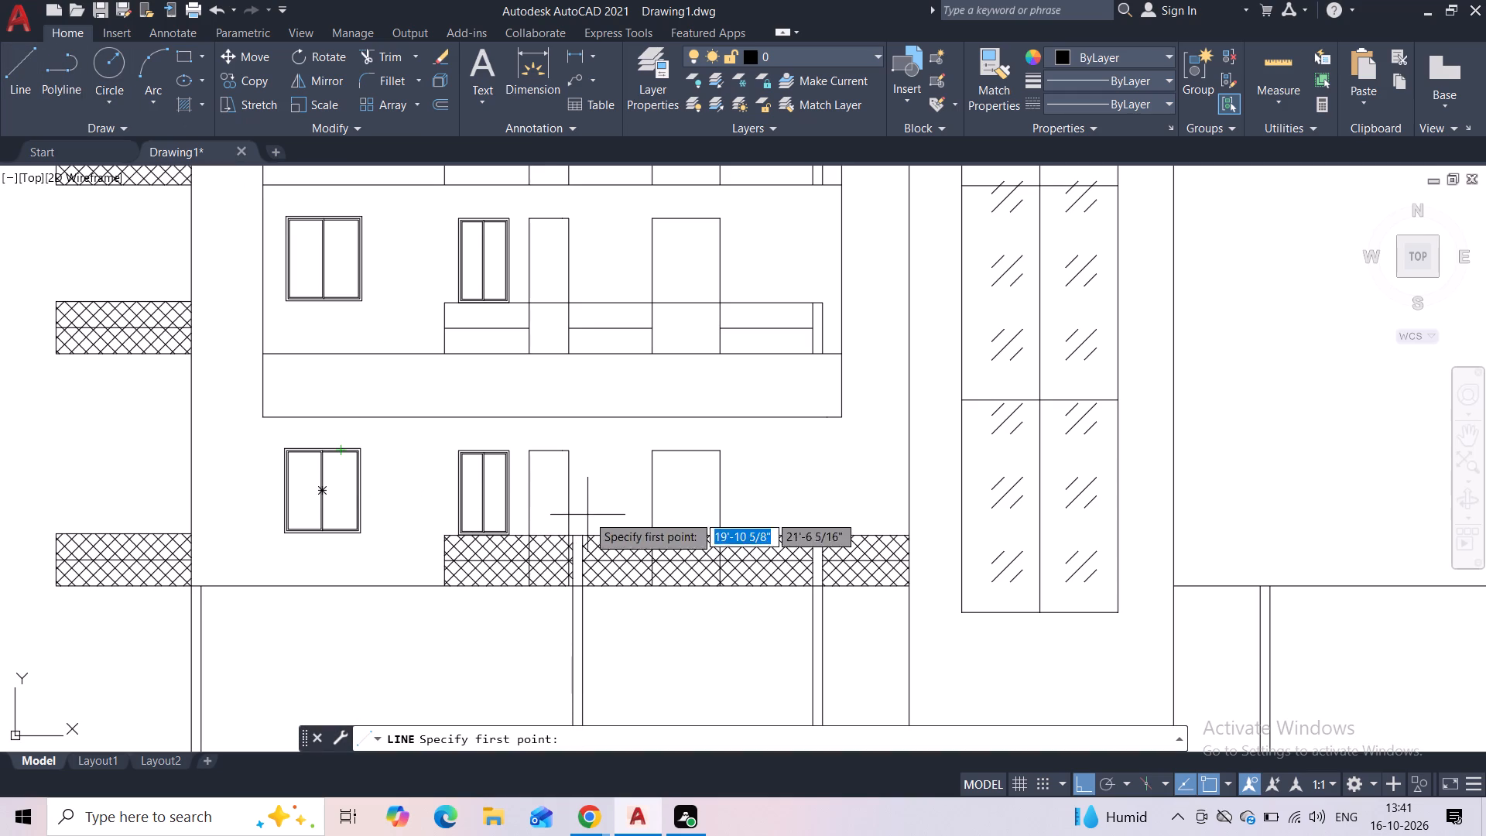
pyautogui.click(577, 358)
pyautogui.click(578, 306)
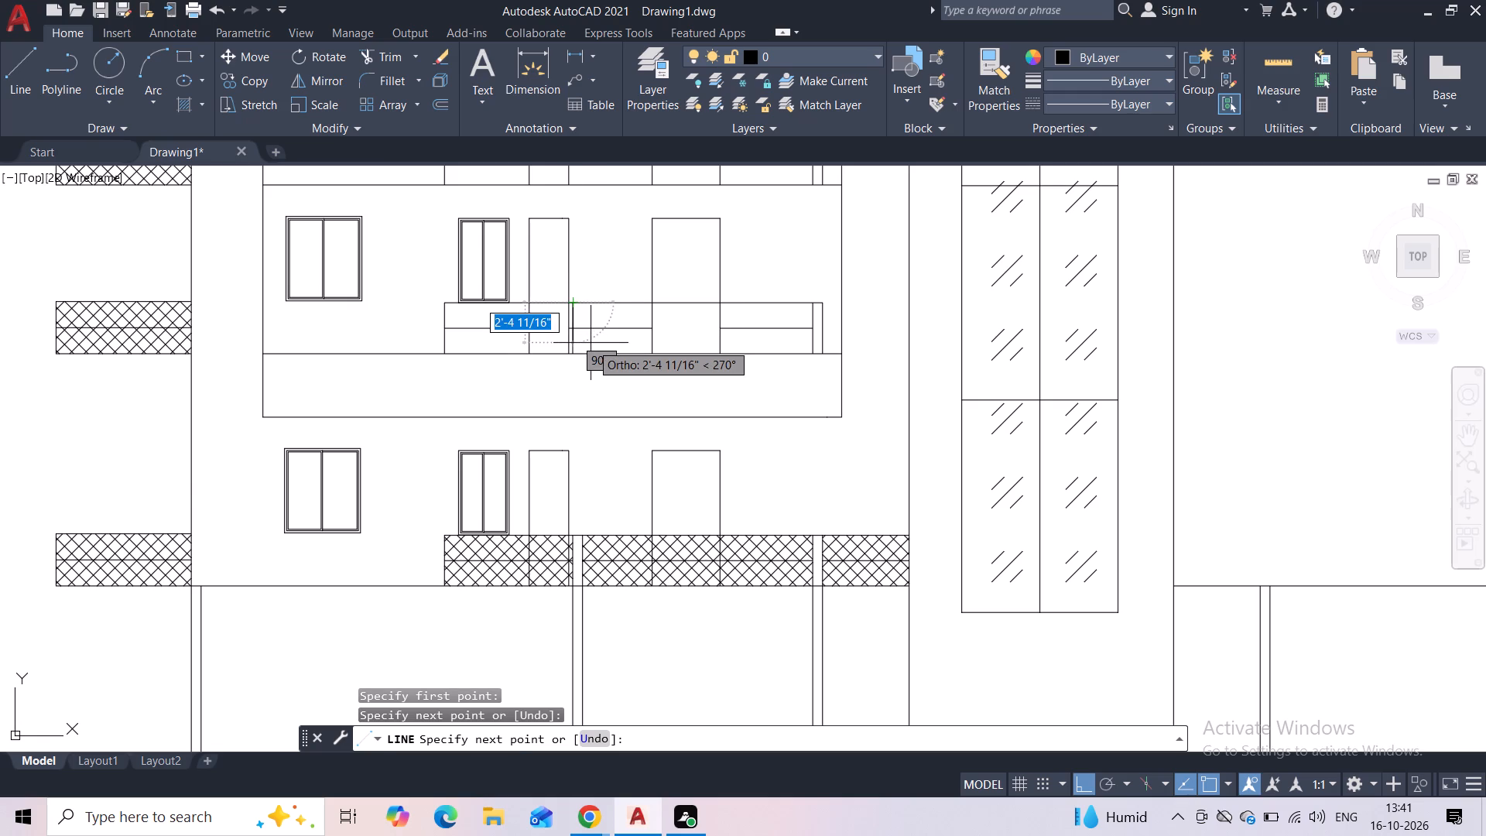
pyautogui.press('space')
pyautogui.press('space')
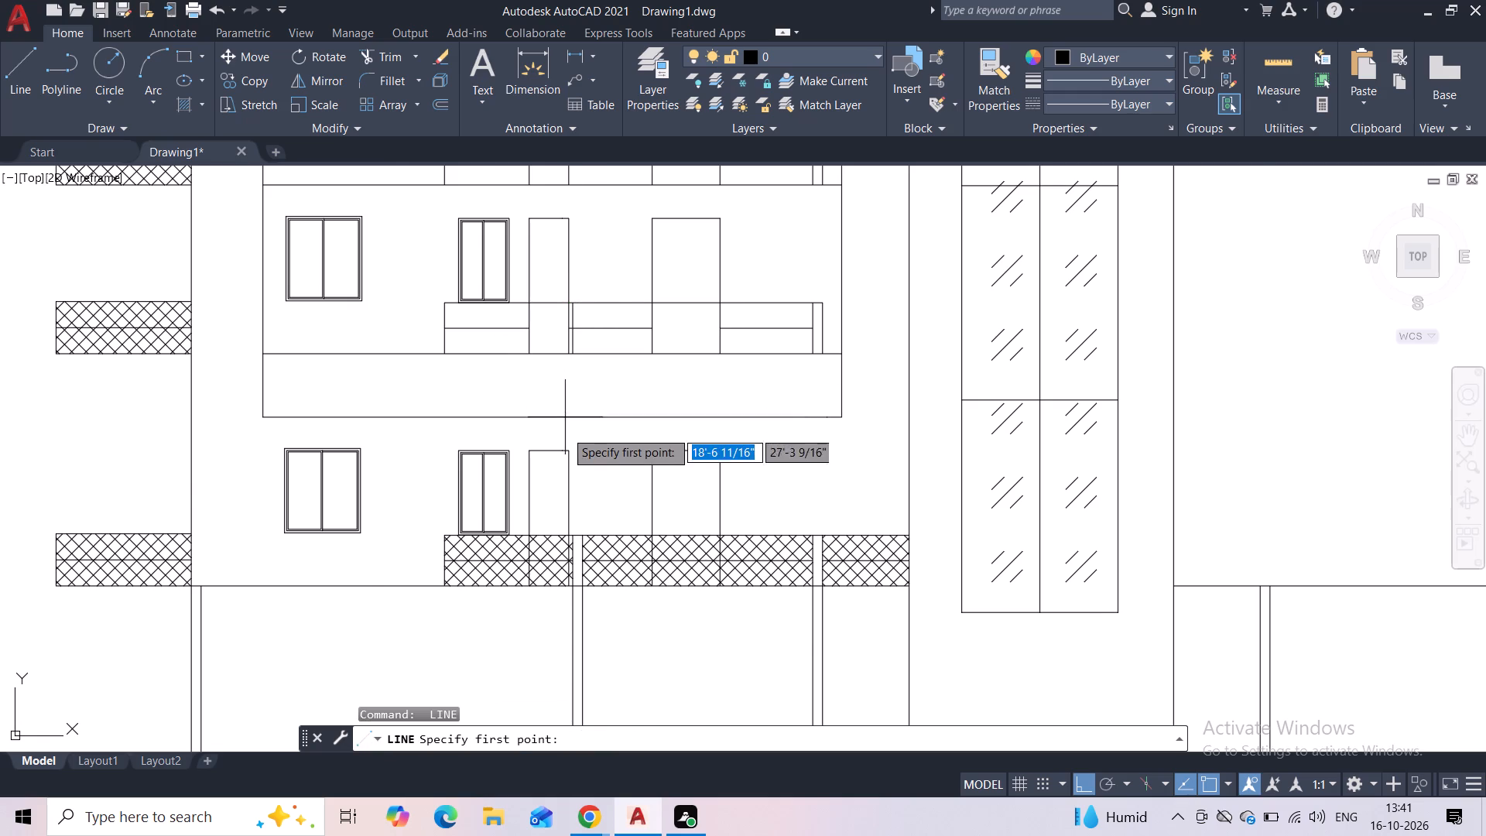
pyautogui.scroll(1, 565, 447)
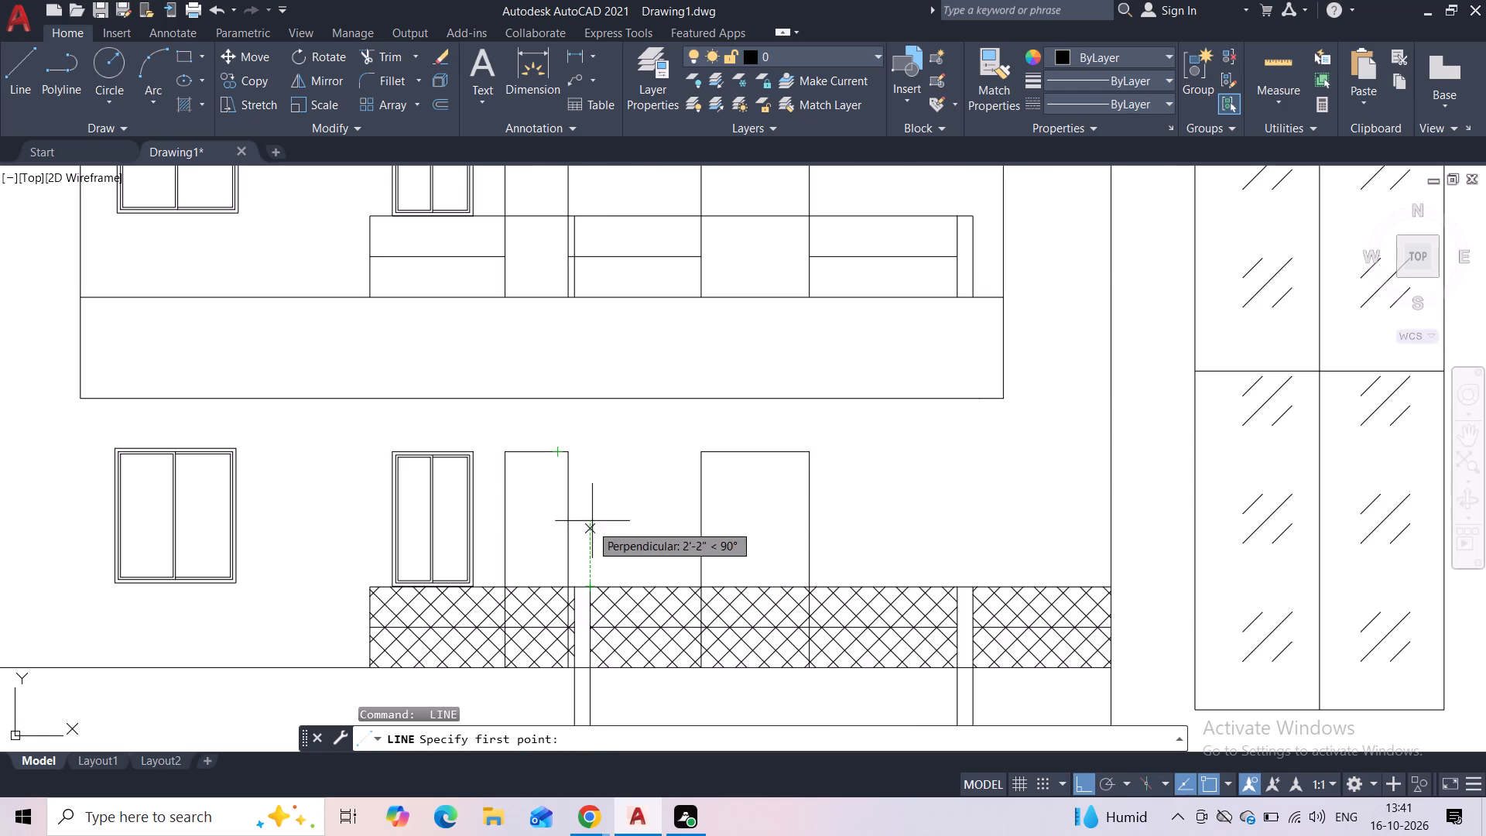
pyautogui.click(597, 297)
pyautogui.click(594, 214)
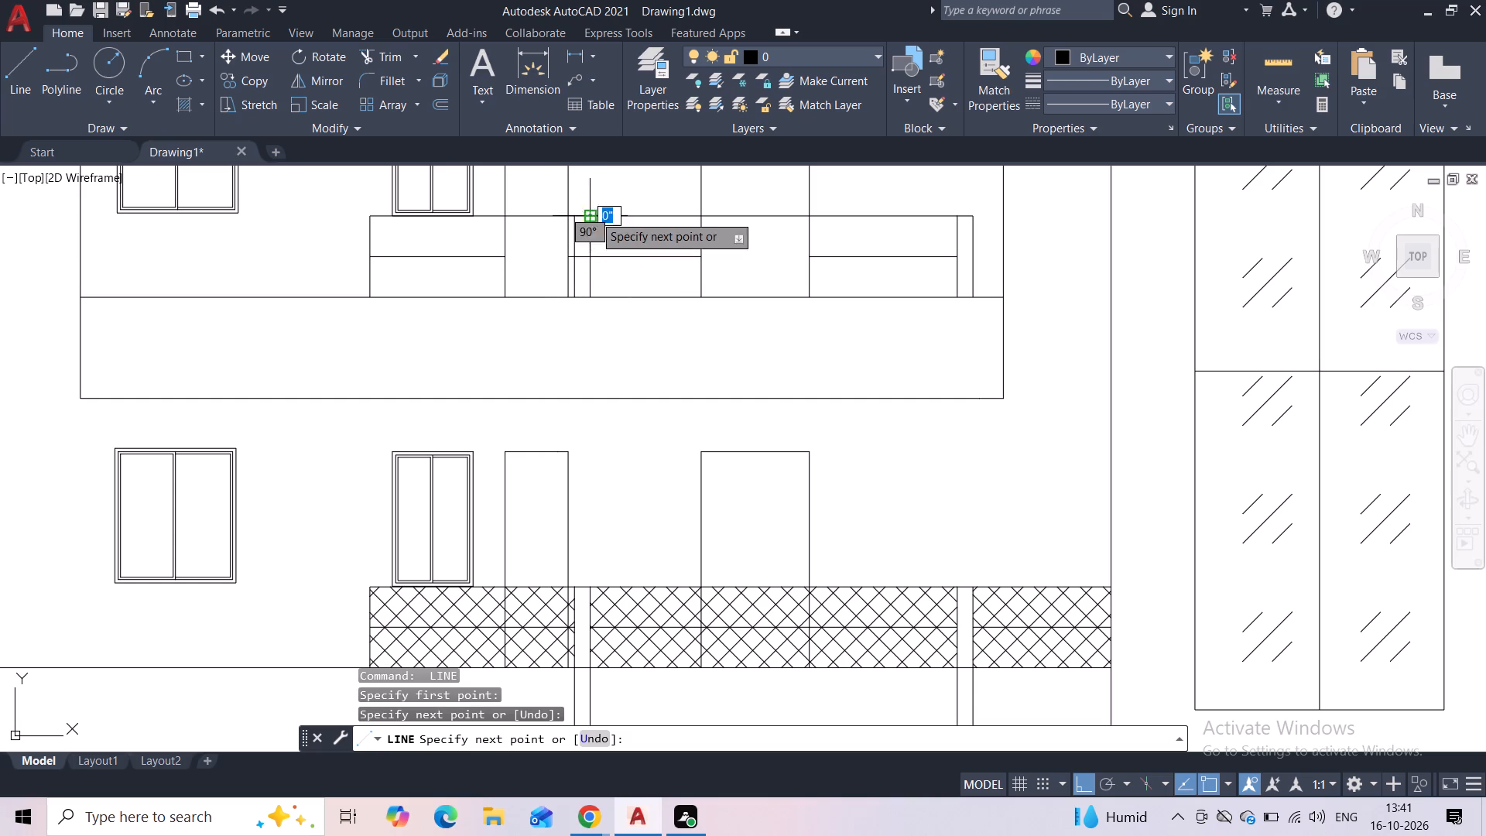
pyautogui.press('space')
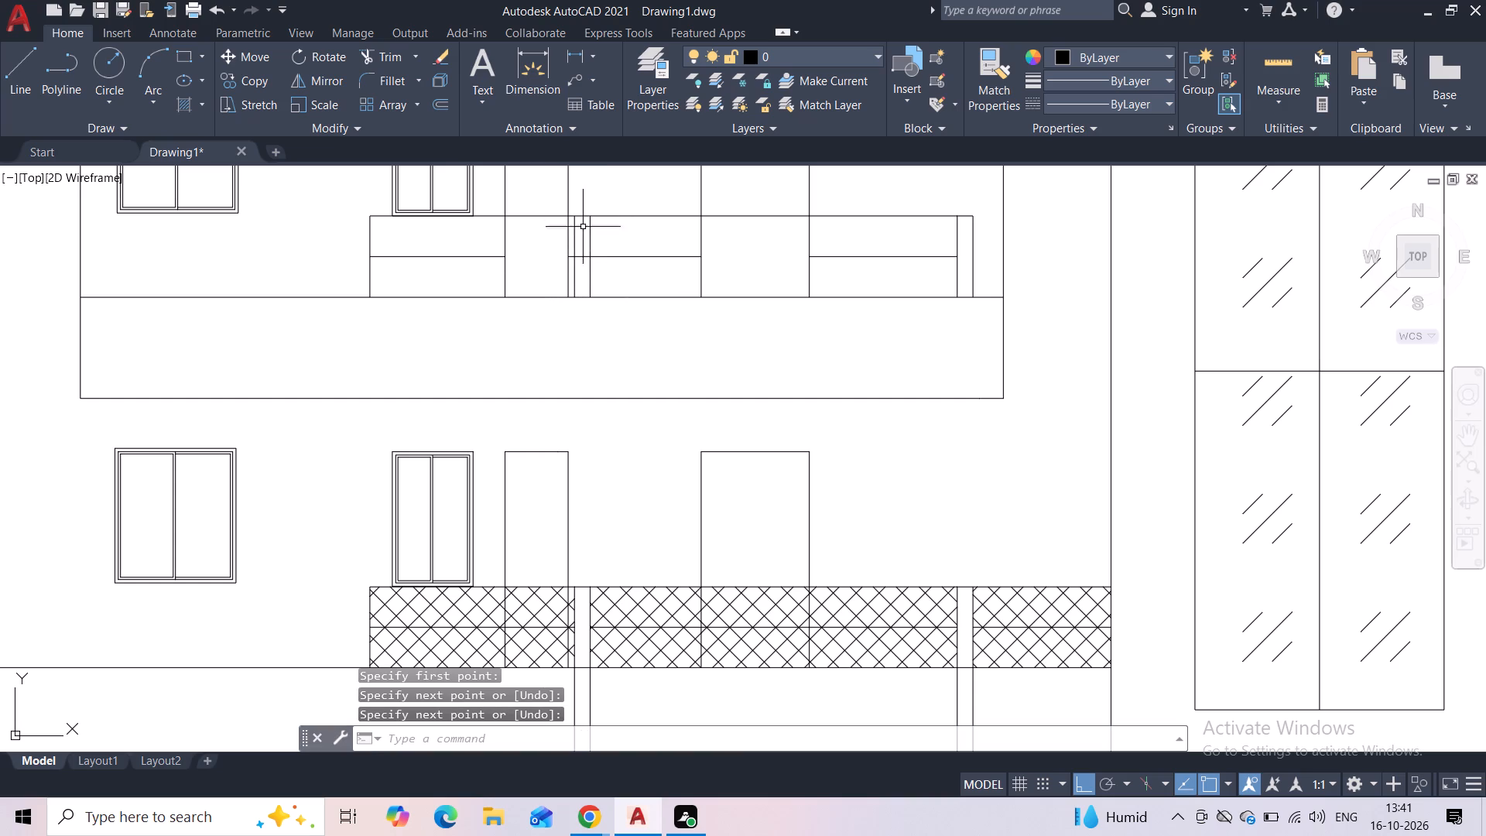
# Copy the two post lines to the same spot on the two railings above, at 10'-0" and 20'-0" up.
pyautogui.click(597, 239)
pyautogui.click(574, 239)
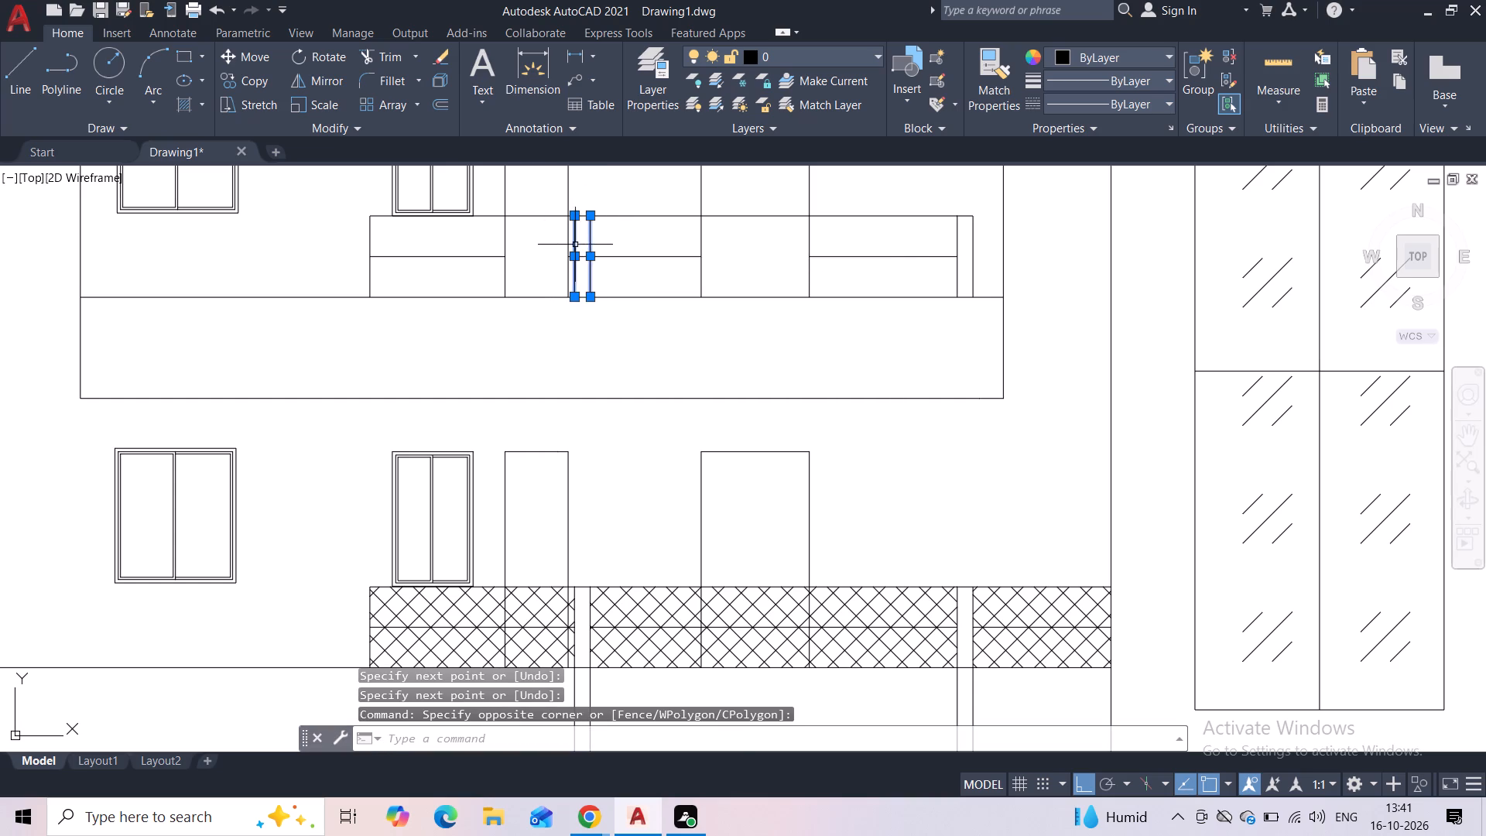
pyautogui.click(252, 77)
pyautogui.click(588, 293)
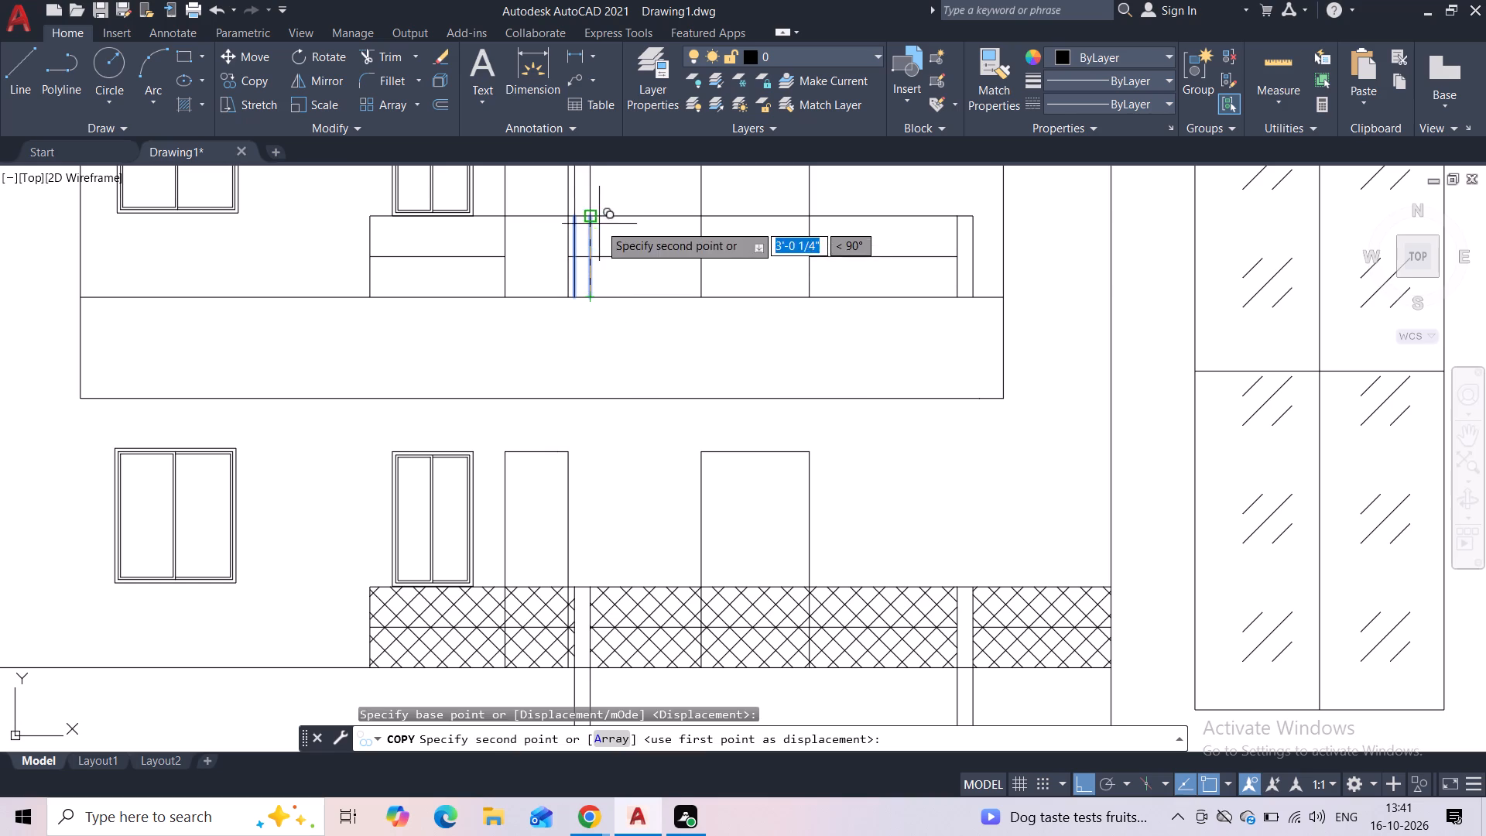
pyautogui.moveTo(599, 223); pyautogui.dragTo(558, 509, button='middle')
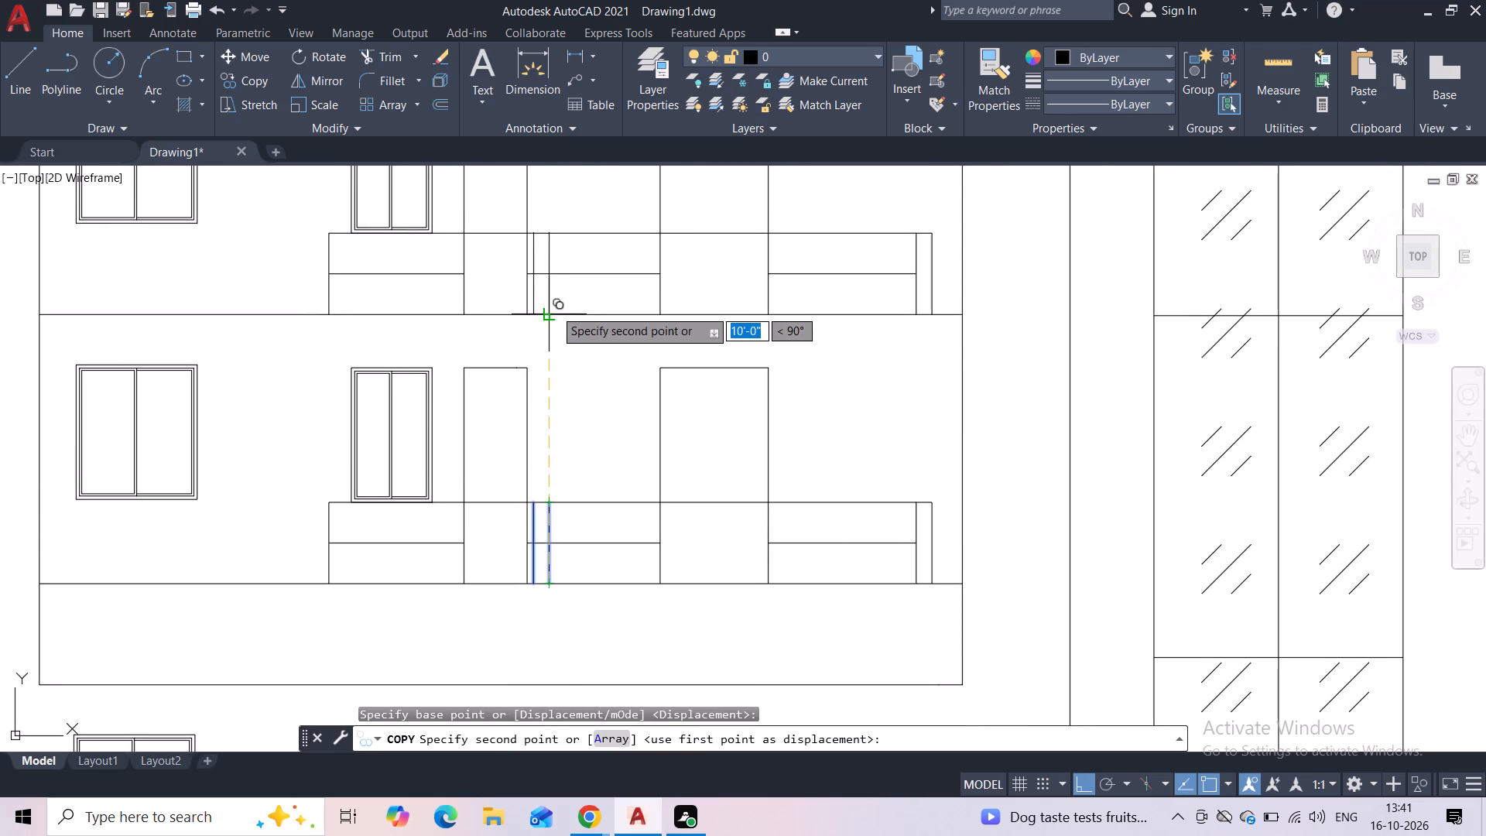
pyautogui.click(554, 309)
pyautogui.moveTo(568, 244); pyautogui.dragTo(556, 532, button='middle')
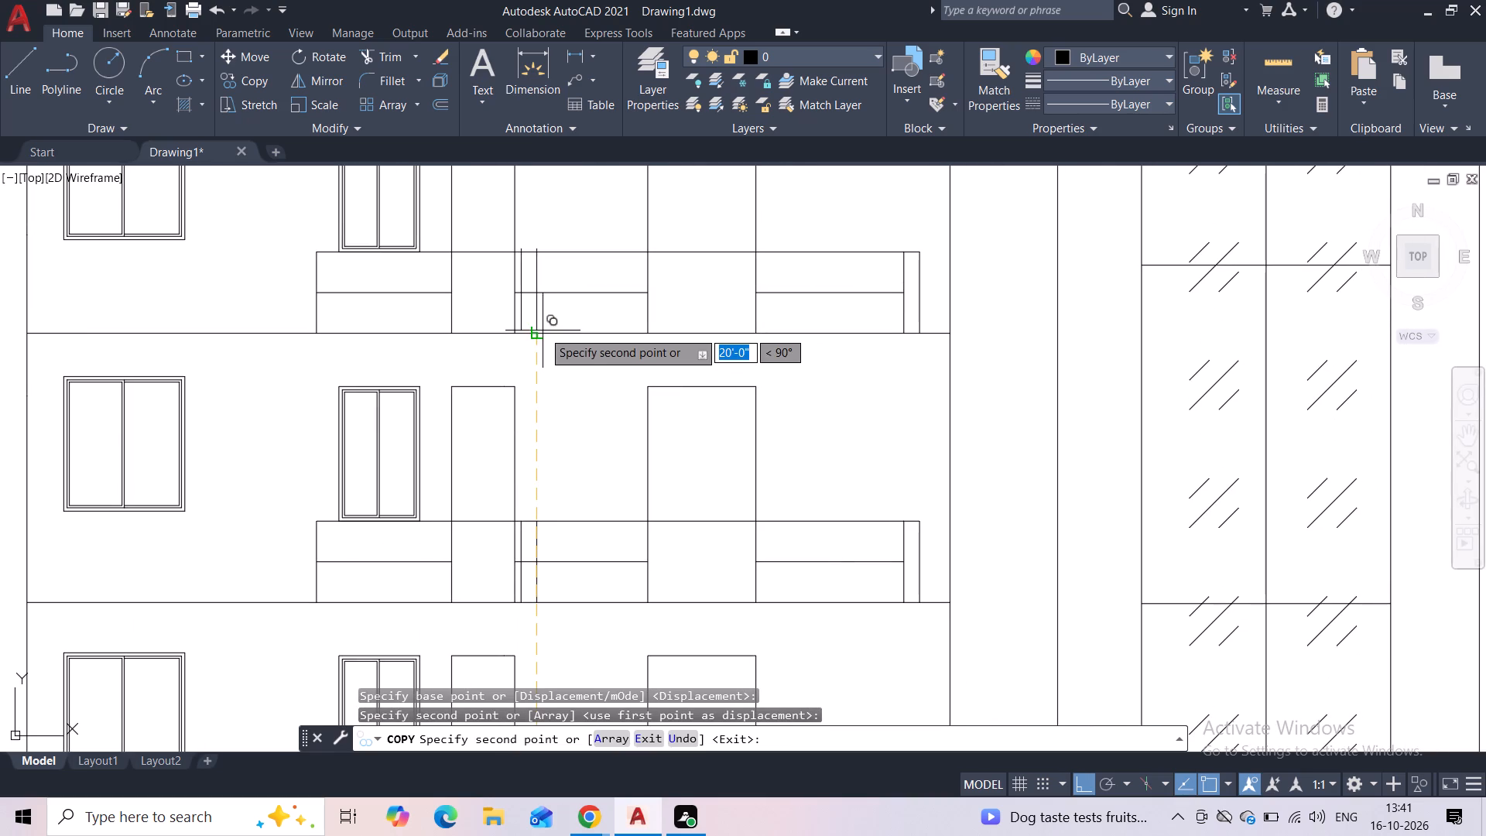
pyautogui.click(542, 330)
pyautogui.moveTo(577, 250); pyautogui.dragTo(550, 538, button='middle')
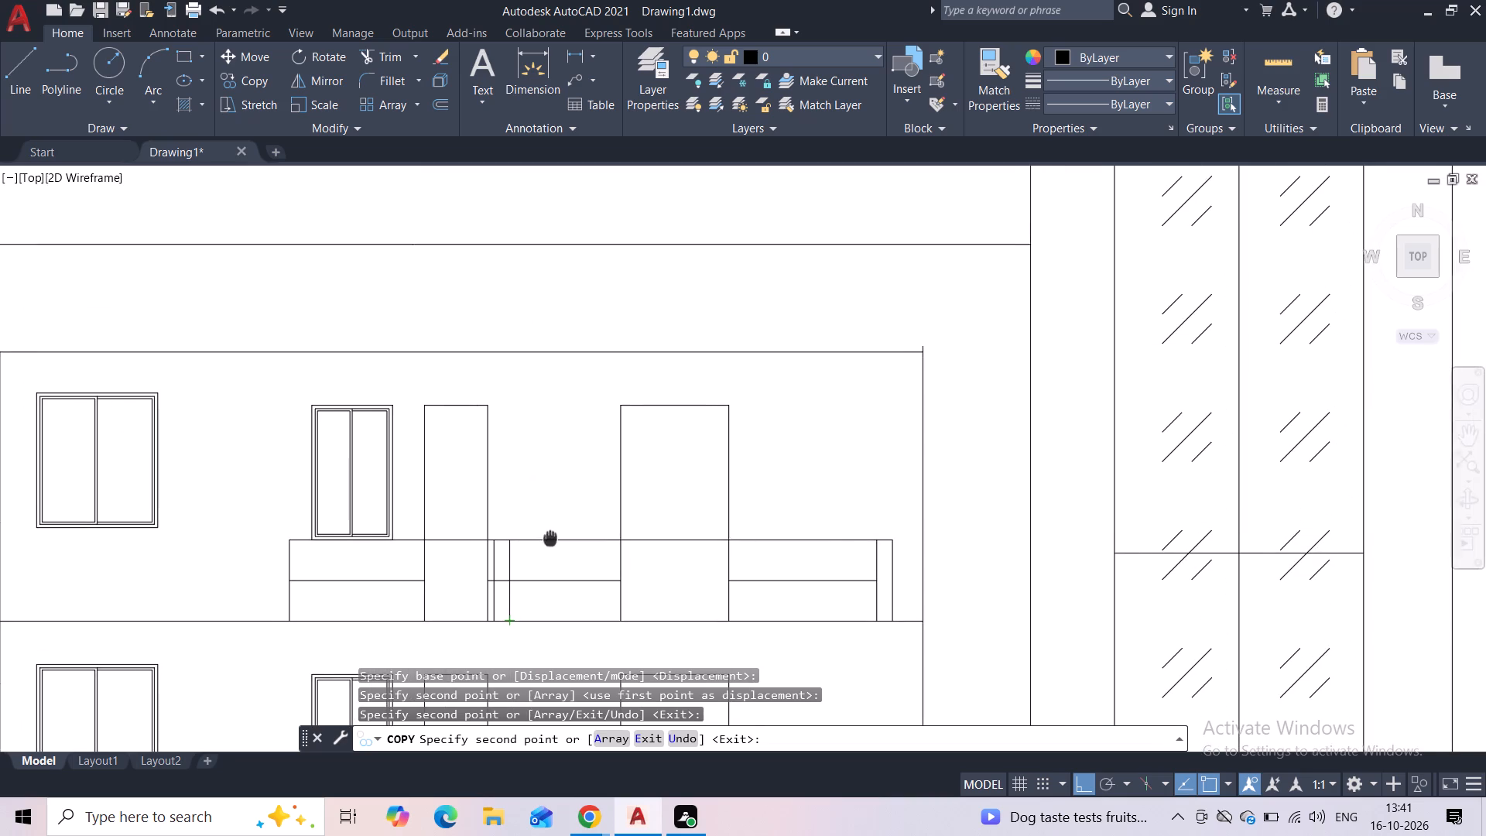
pyautogui.moveTo(550, 538); pyautogui.dragTo(552, 538, button='middle')
pyautogui.press('Escape')
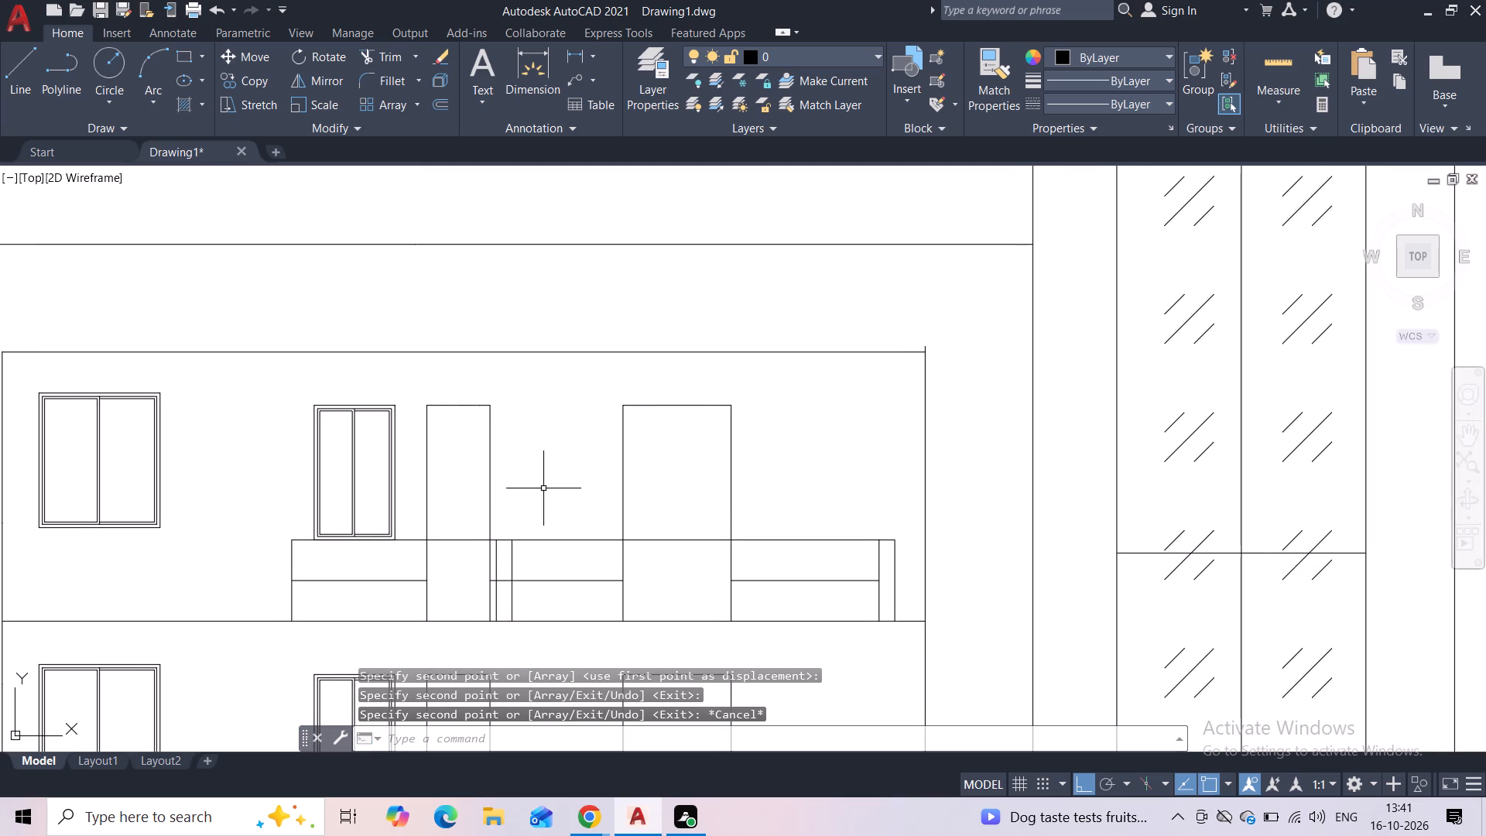
# Crosshatch the left wing's top railing at scale 58, including both door strips and the sliver beside the narrow door, leaving the posts blank.
pyautogui.press('h')
pyautogui.click(584, 526)
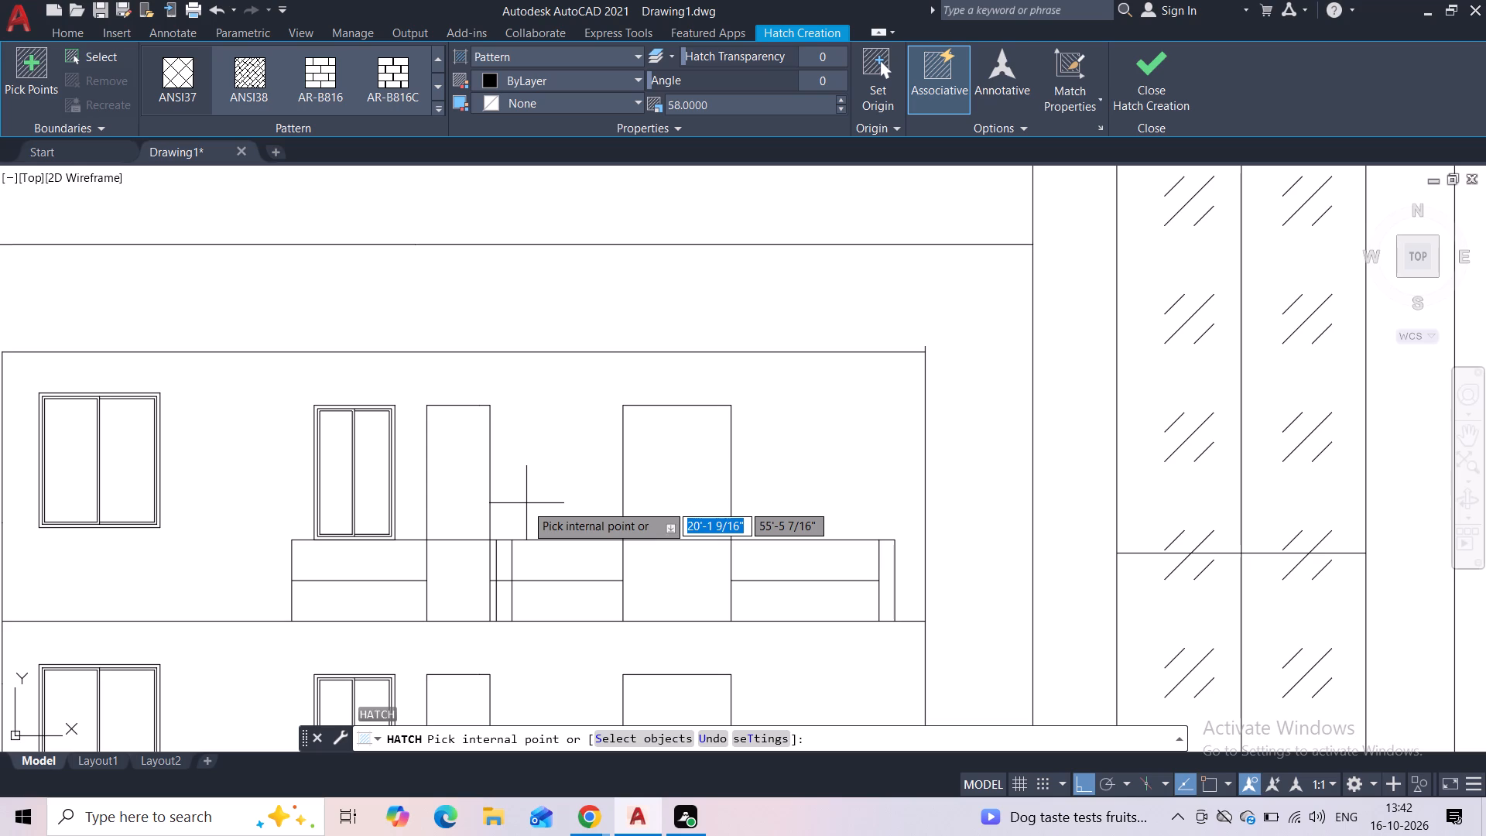
pyautogui.click(393, 559)
pyautogui.click(377, 588)
pyautogui.click(447, 560)
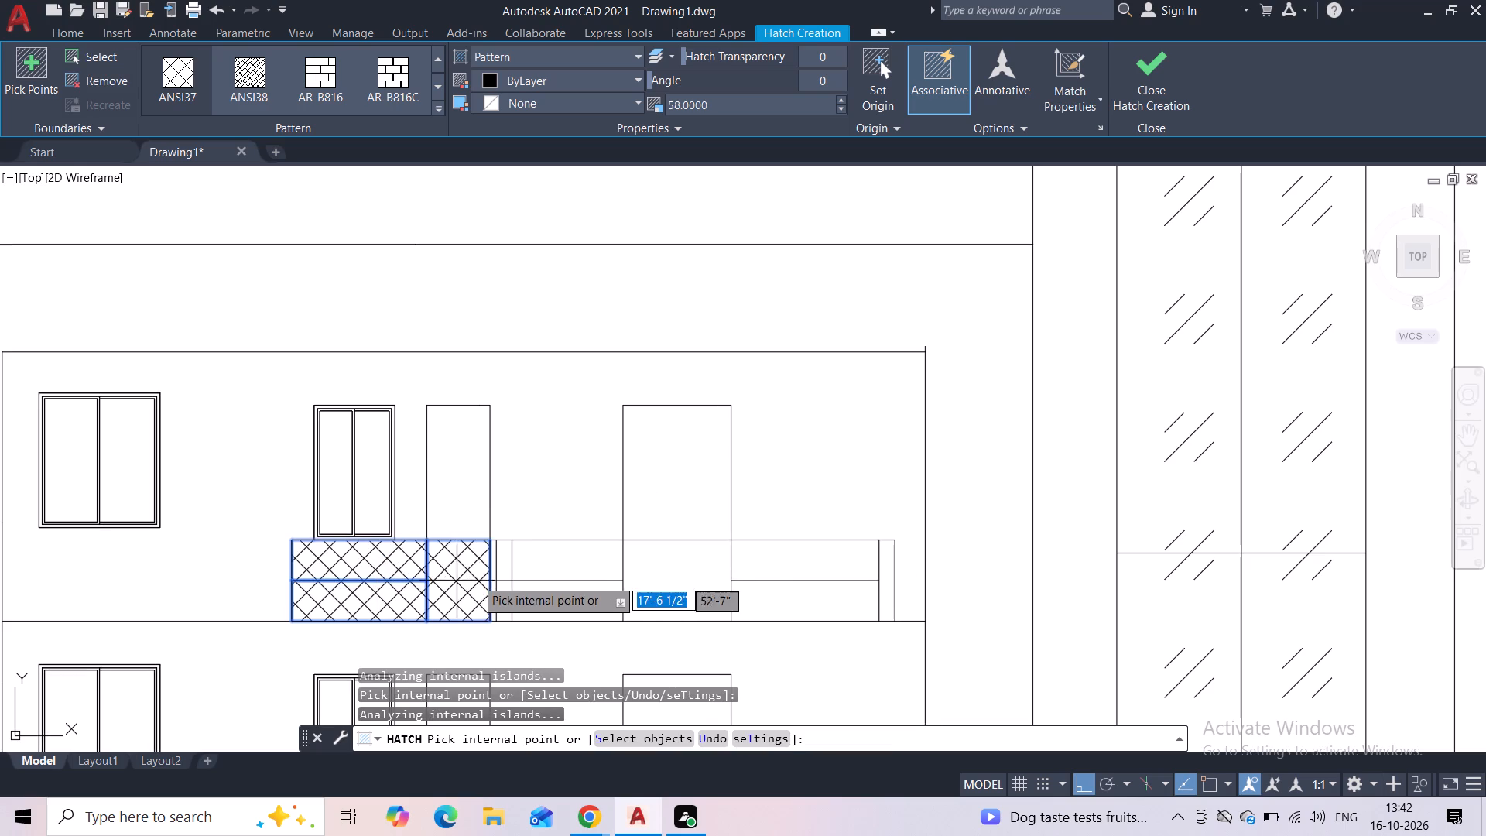
pyautogui.scroll(3, 488, 563)
pyautogui.click(488, 554)
pyautogui.moveTo(490, 551); pyautogui.dragTo(428, 329, button='middle')
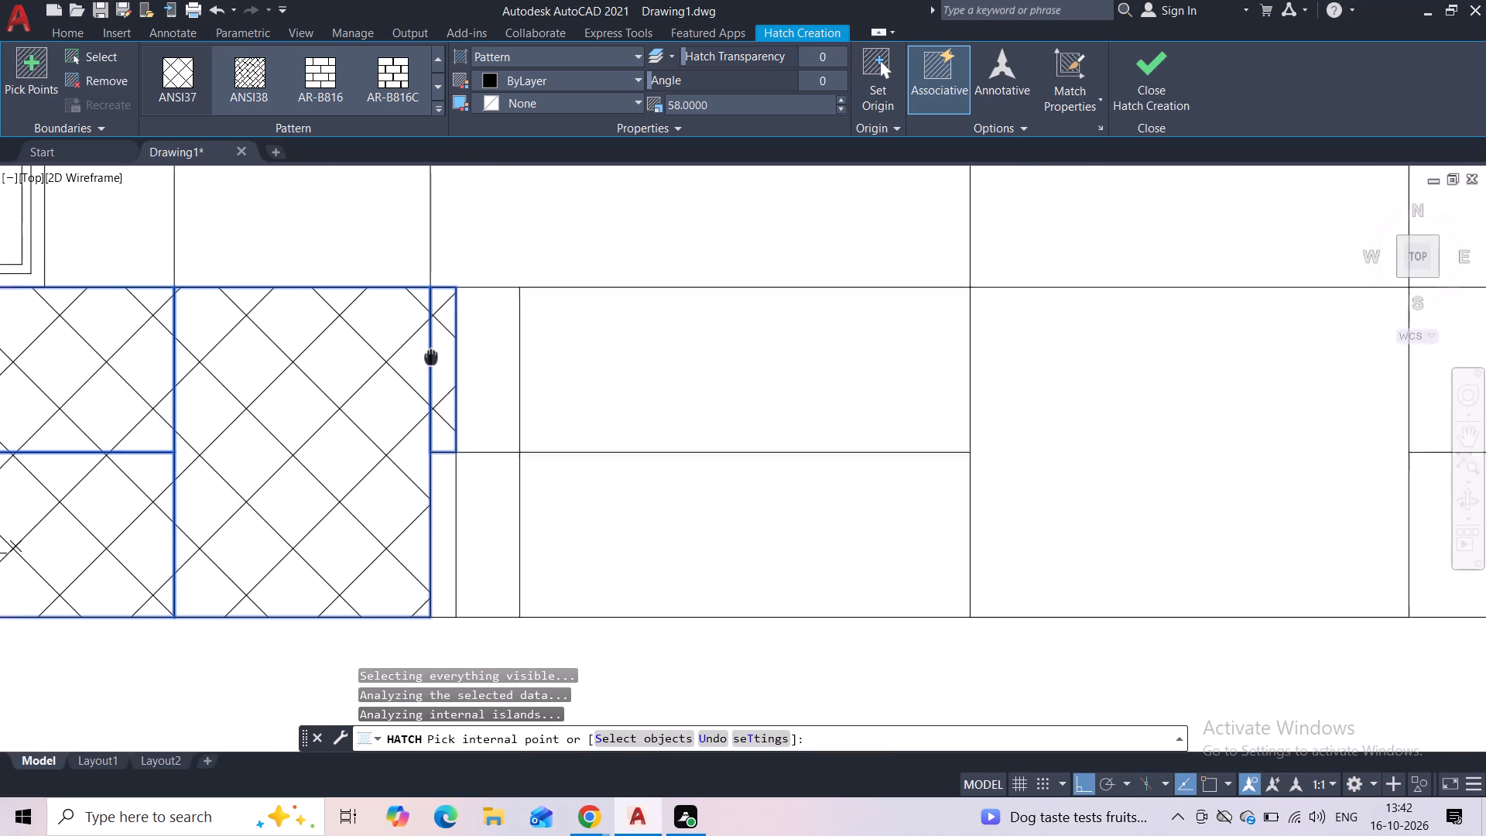
pyautogui.moveTo(428, 329); pyautogui.dragTo(428, 328, button='middle')
pyautogui.scroll(2, 434, 435)
pyautogui.click(434, 435)
pyautogui.click(724, 255)
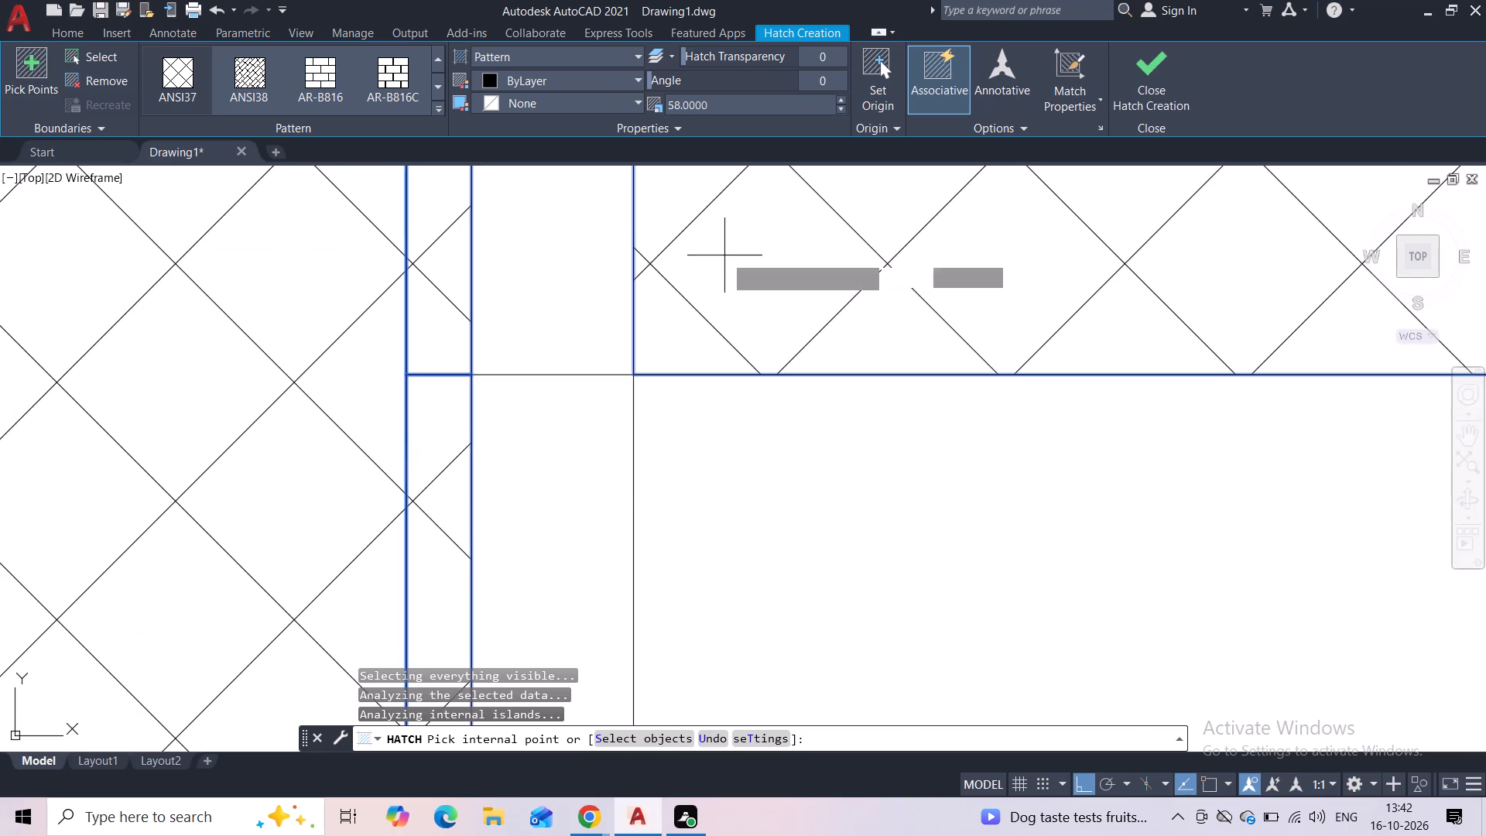
pyautogui.click(724, 485)
pyautogui.scroll(-5, 738, 454)
pyautogui.scroll(-3, 796, 423)
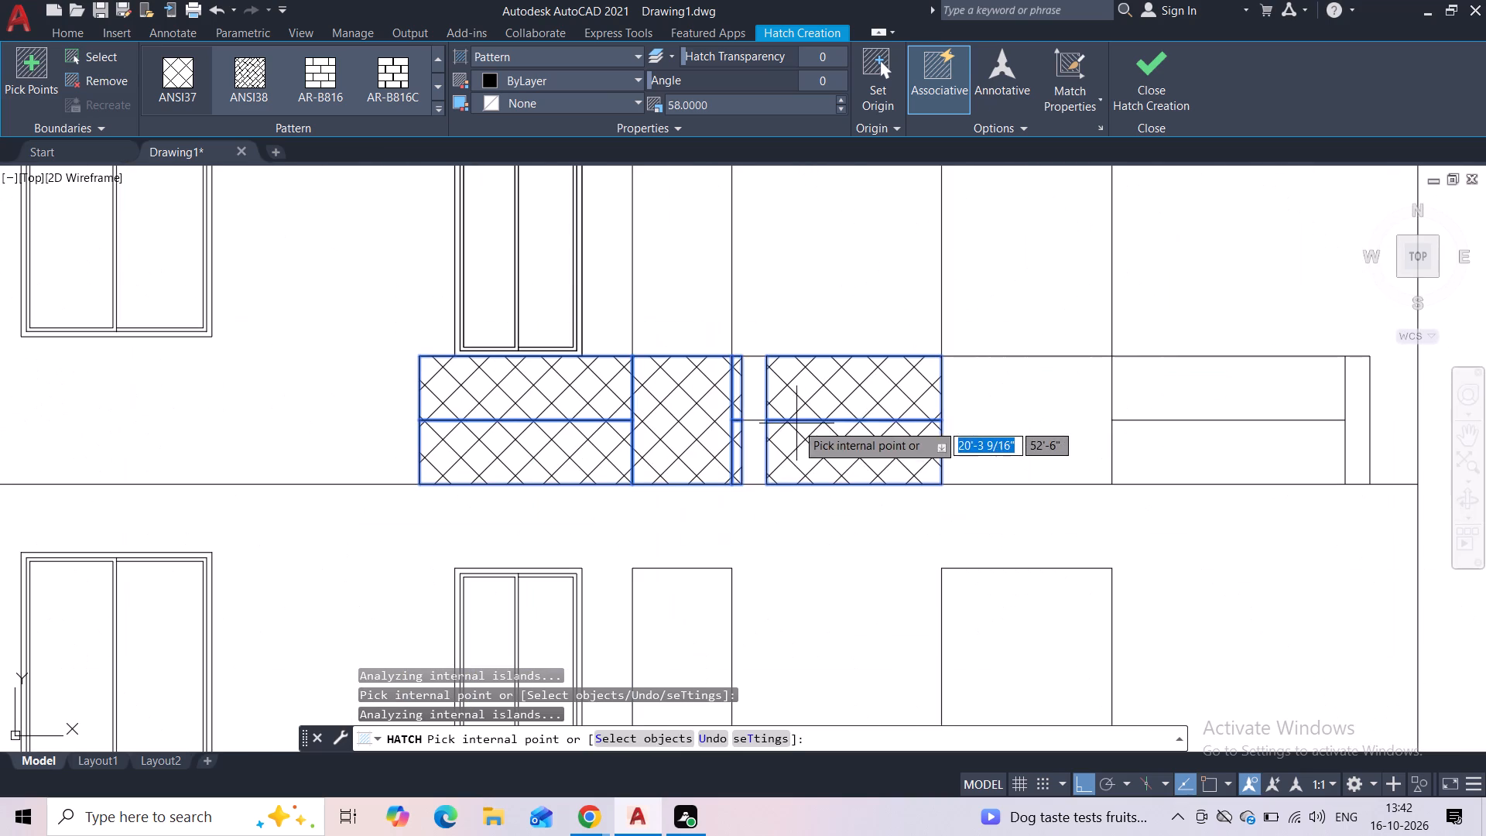
pyautogui.click(972, 400)
pyautogui.click(1136, 389)
pyautogui.click(1137, 440)
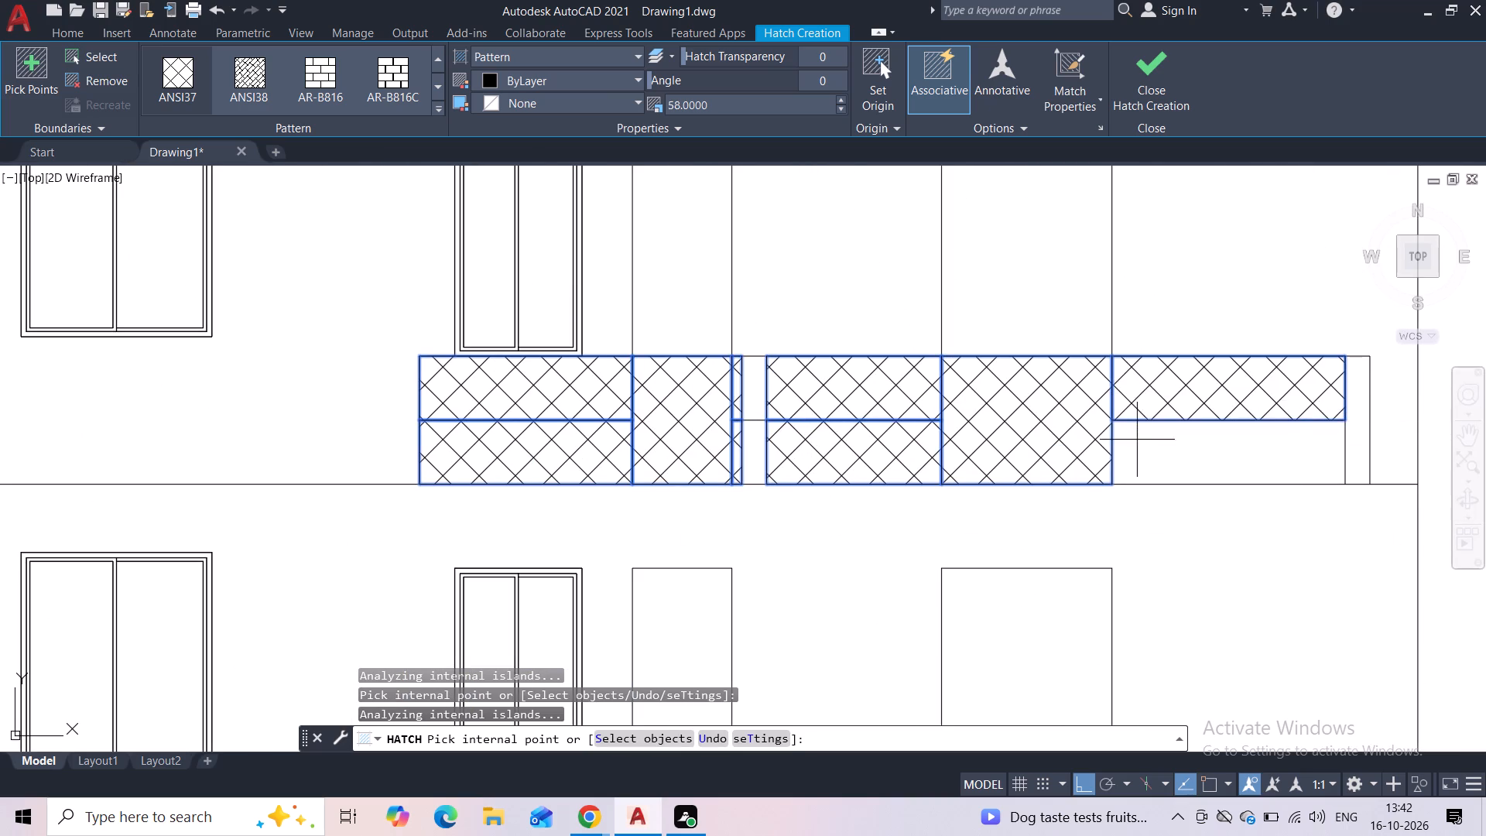
# Crosshatch the left wing's second railing from the top at scale 58, including the wide door's strip but skipping the narrow door's and the posts.
pyautogui.moveTo(1137, 440); pyautogui.dragTo(884, 245, button='middle')
pyautogui.moveTo(608, 438); pyautogui.dragTo(666, 233, button='middle')
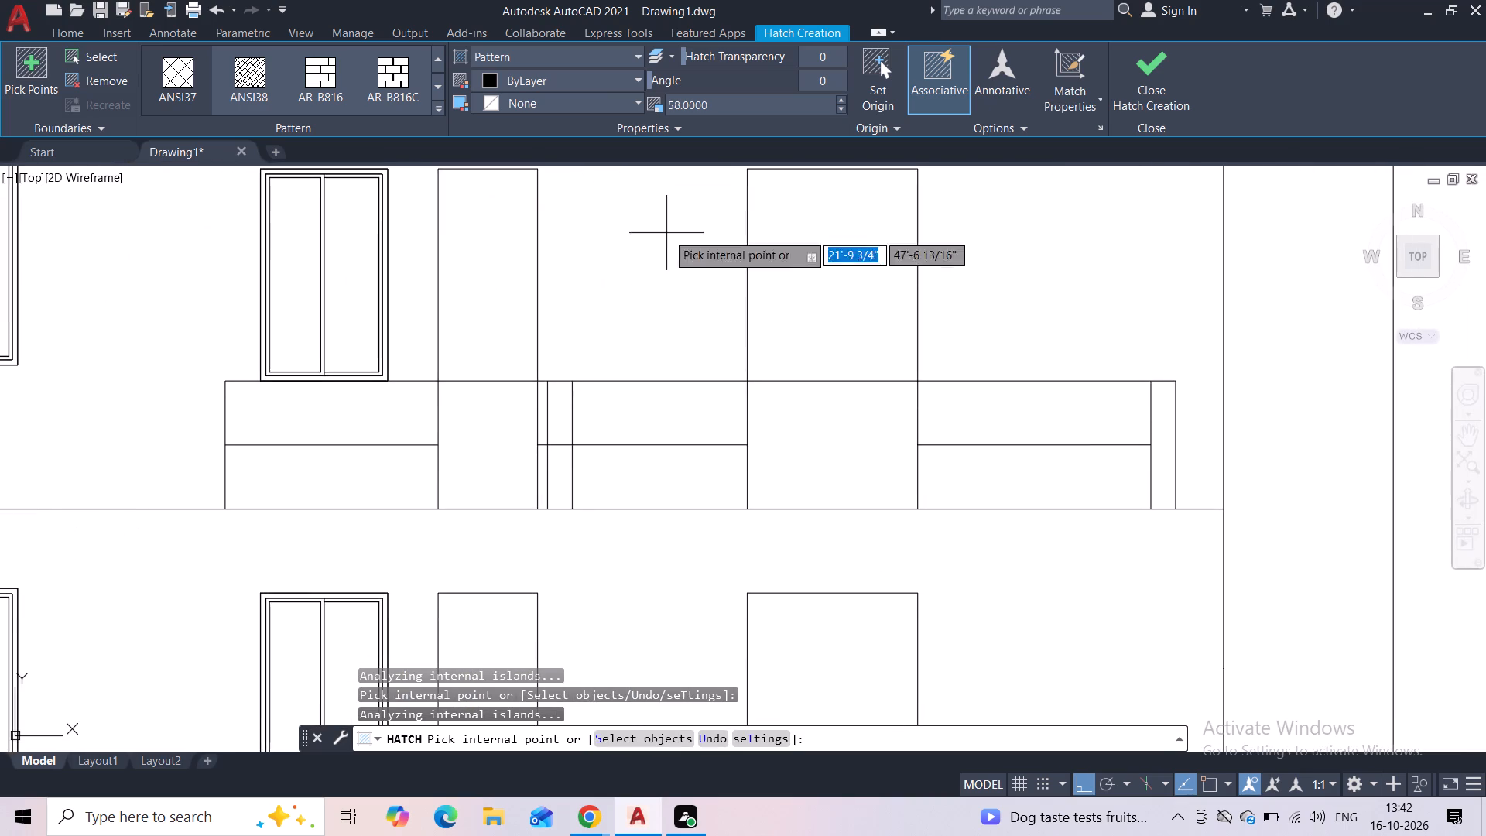
pyautogui.click(374, 422)
pyautogui.click(368, 478)
pyautogui.scroll(2, 544, 420)
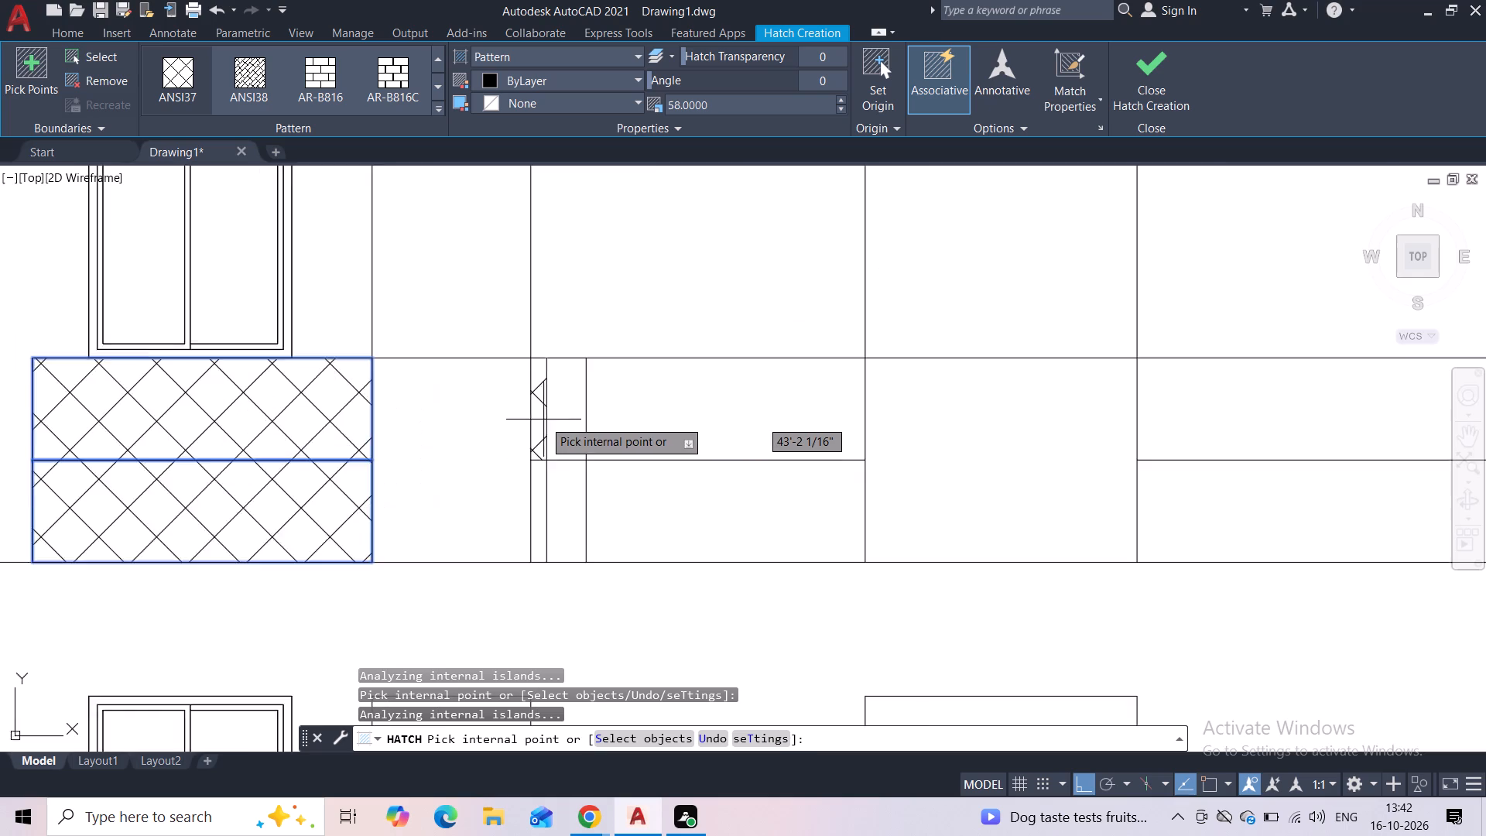
pyautogui.click(534, 412)
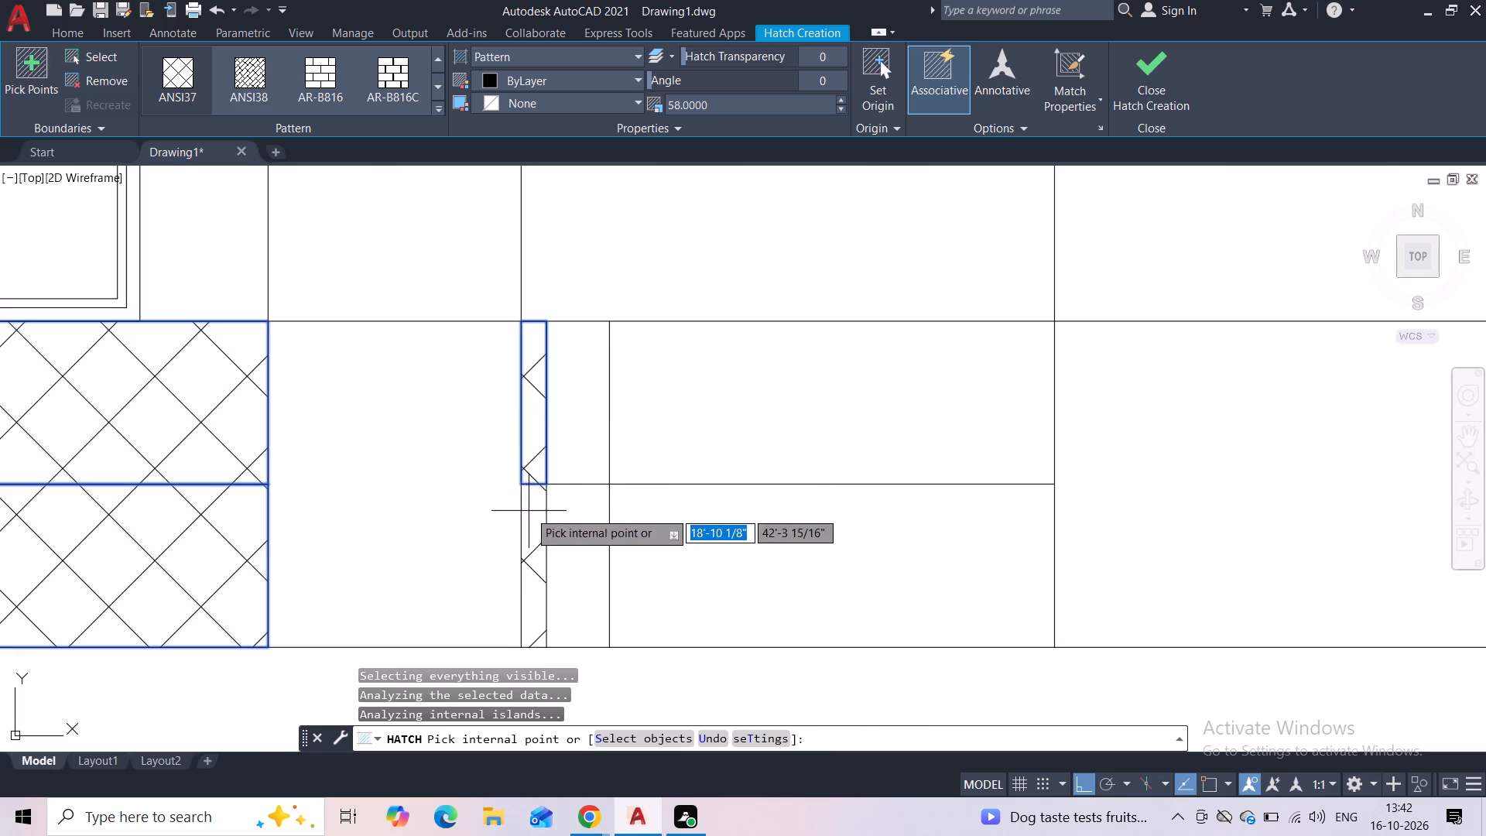
pyautogui.click(529, 511)
pyautogui.click(712, 425)
pyautogui.click(704, 528)
pyautogui.click(1227, 470)
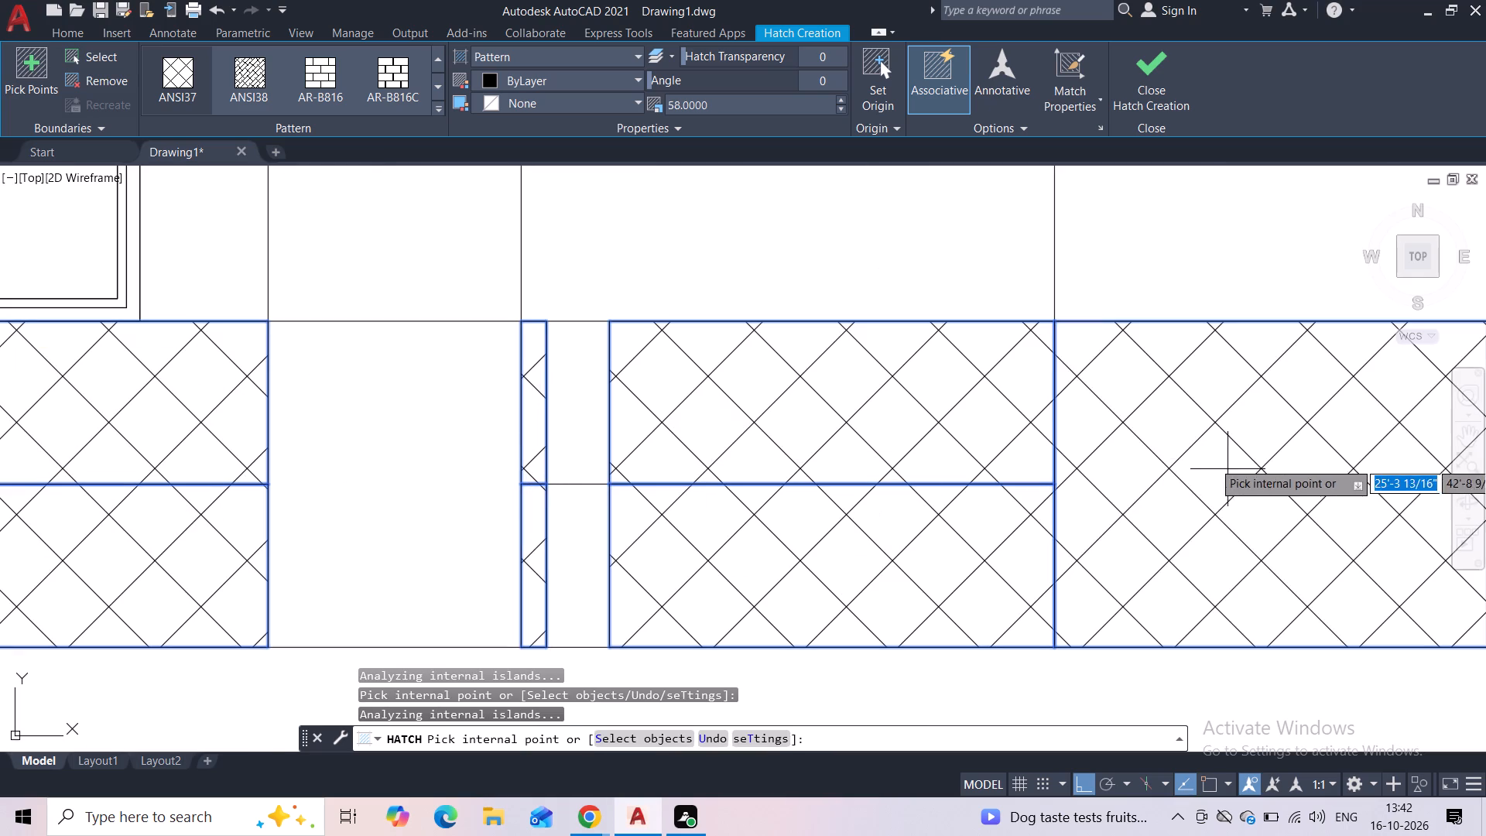
pyautogui.scroll(-3, 1205, 458)
pyautogui.scroll(-1, 1123, 458)
pyautogui.moveTo(1123, 458); pyautogui.dragTo(704, 446, button='middle')
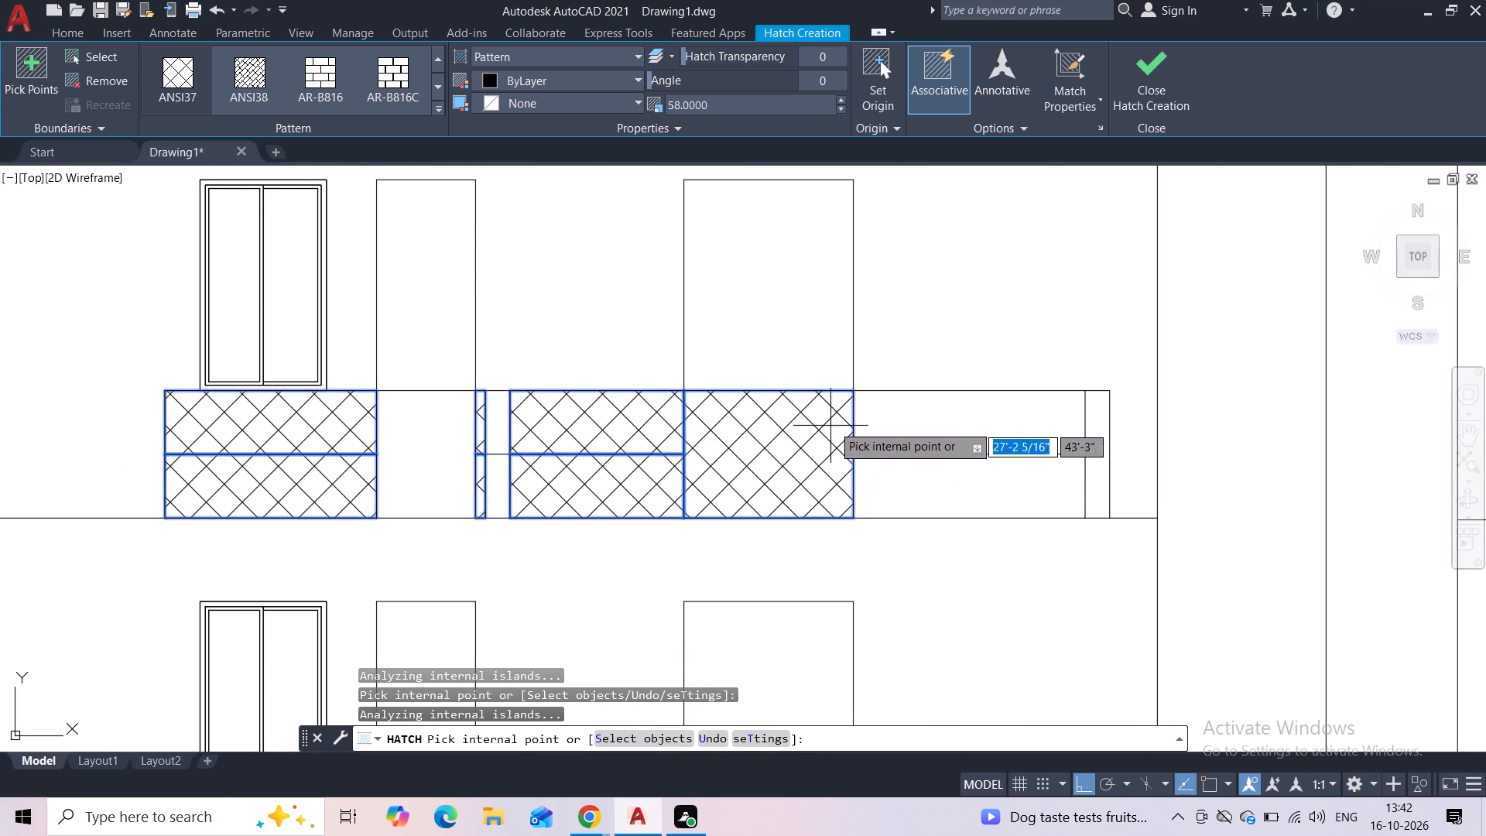
pyautogui.click(861, 423)
pyautogui.click(864, 466)
# Crosshatch the third railing from the top in the same way, skipping the narrow door and posts, and finish the hatch.
pyautogui.moveTo(854, 497); pyautogui.dragTo(836, 228, button='middle')
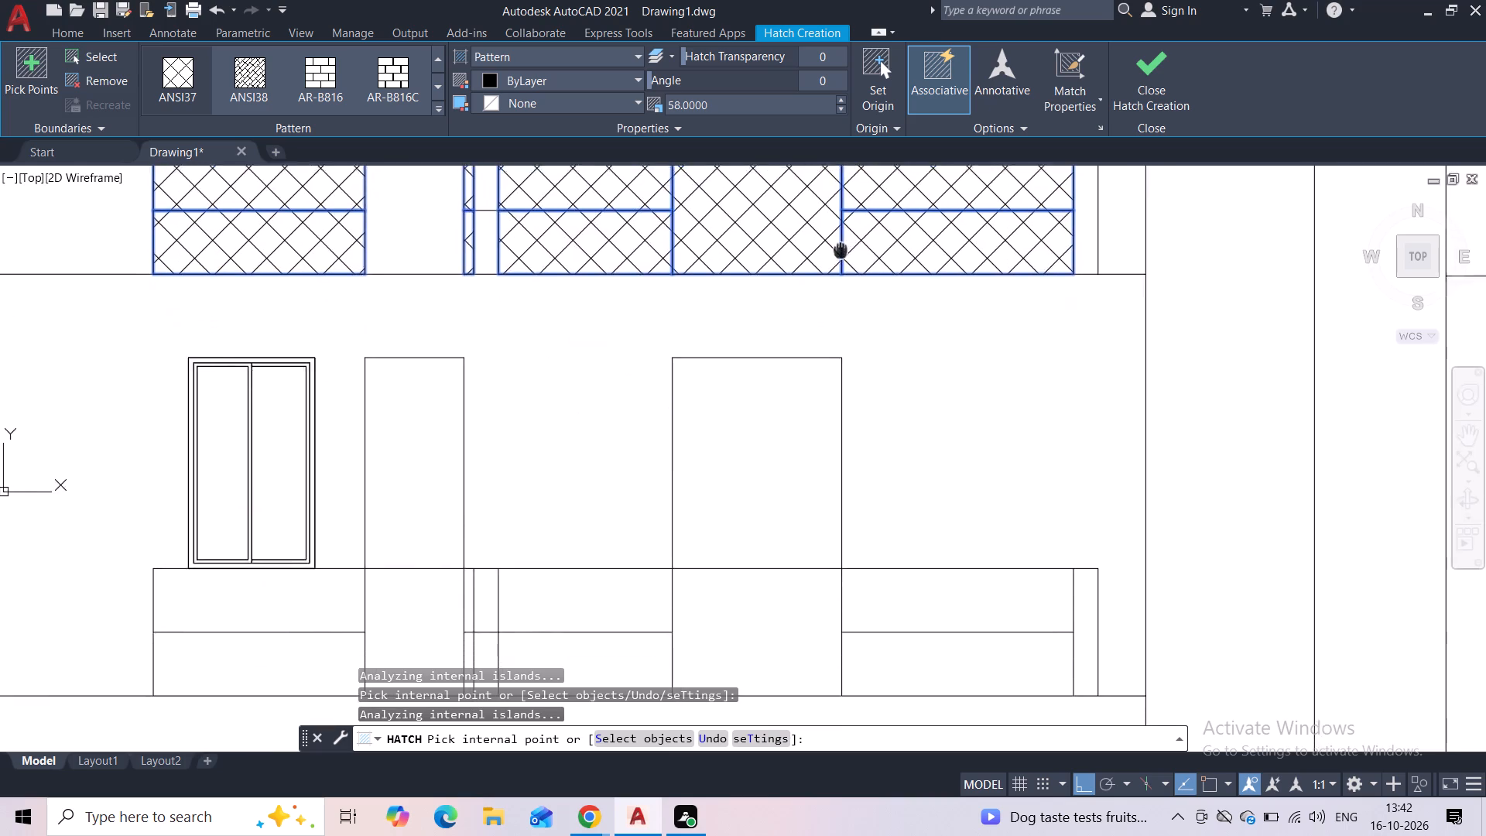
pyautogui.moveTo(836, 228); pyautogui.dragTo(836, 198, button='middle')
pyautogui.click(855, 550)
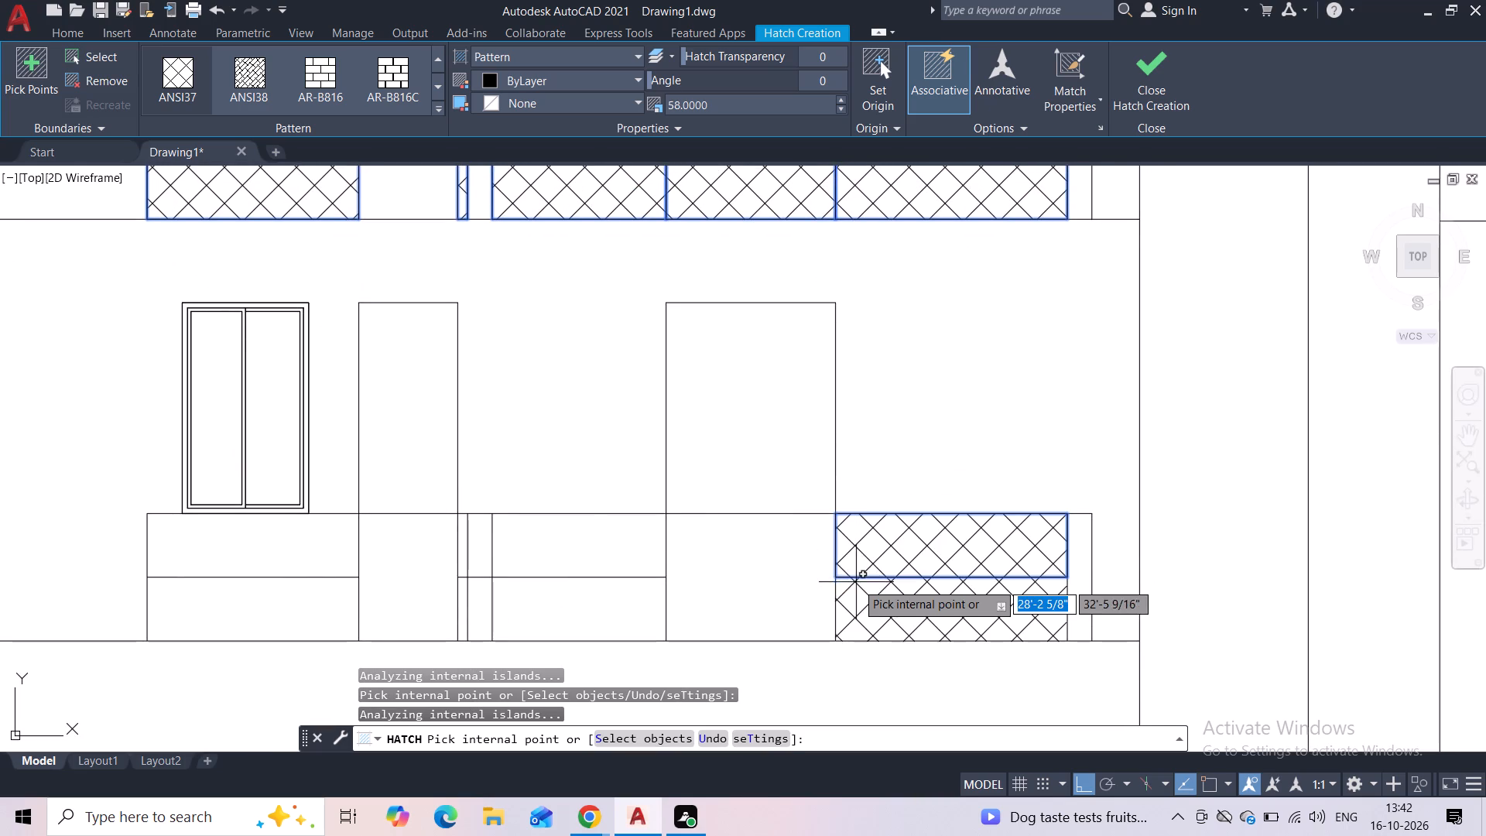
pyautogui.click(856, 582)
pyautogui.click(592, 550)
pyautogui.click(717, 569)
pyautogui.click(632, 600)
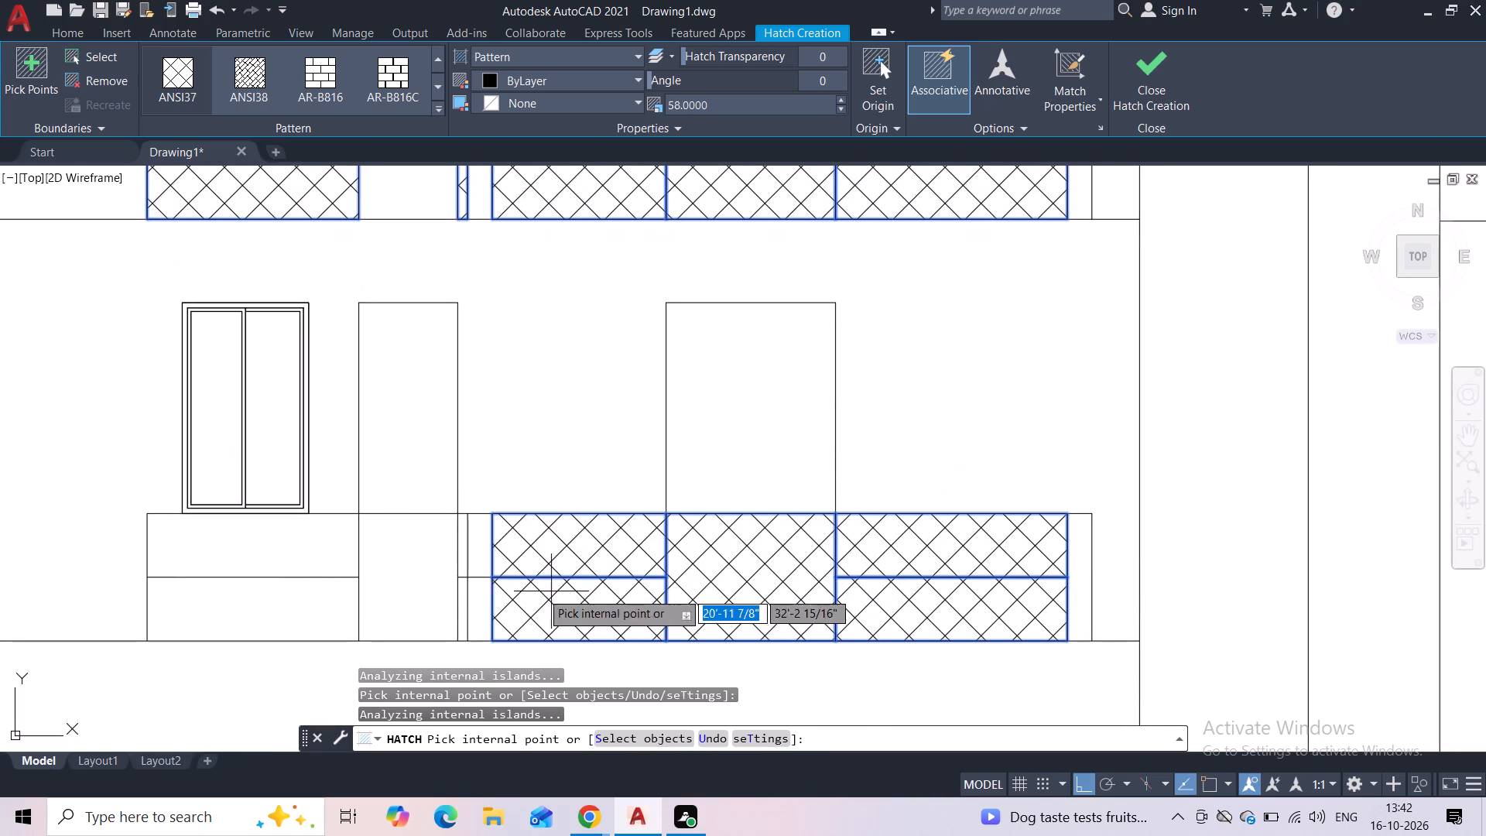
pyautogui.scroll(3, 457, 590)
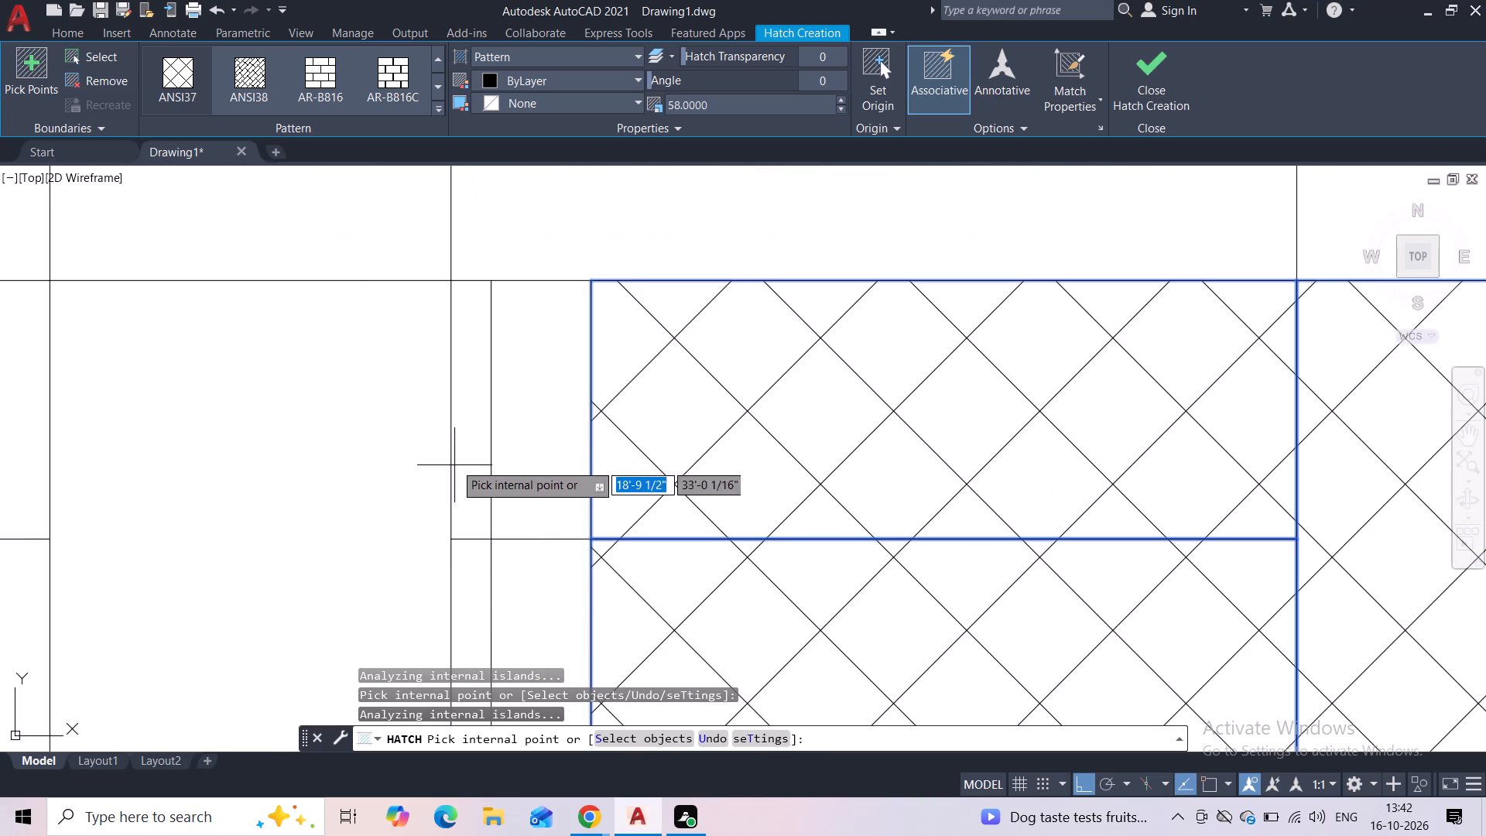
pyautogui.click(466, 436)
pyautogui.click(466, 567)
pyautogui.scroll(-2, 464, 530)
pyautogui.moveTo(464, 529); pyautogui.dragTo(683, 453, button='middle')
pyautogui.click(474, 423)
pyautogui.click(443, 492)
pyautogui.scroll(-4, 498, 499)
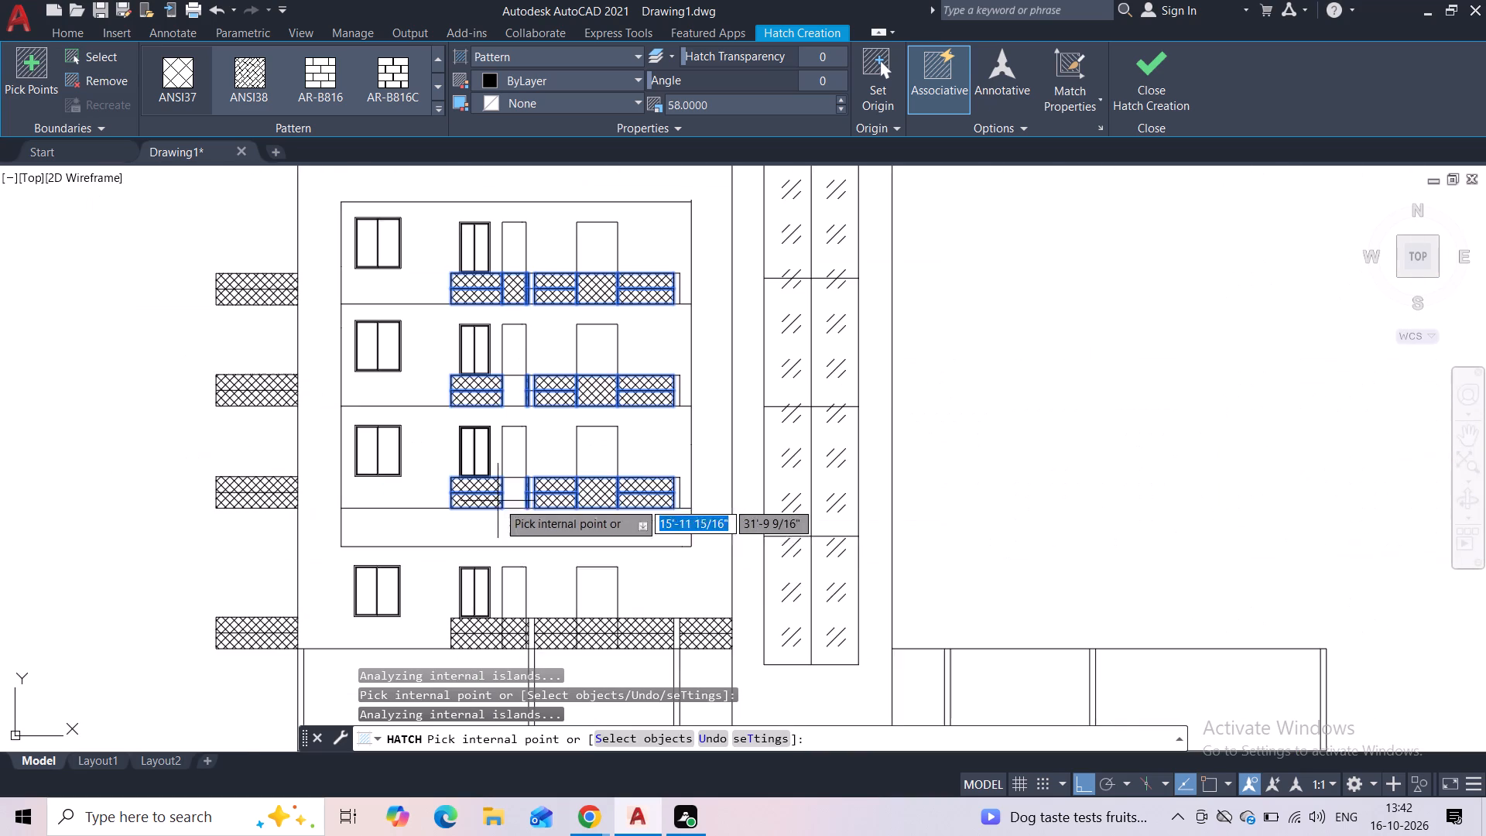
pyautogui.moveTo(553, 567); pyautogui.dragTo(546, 498, button='middle')
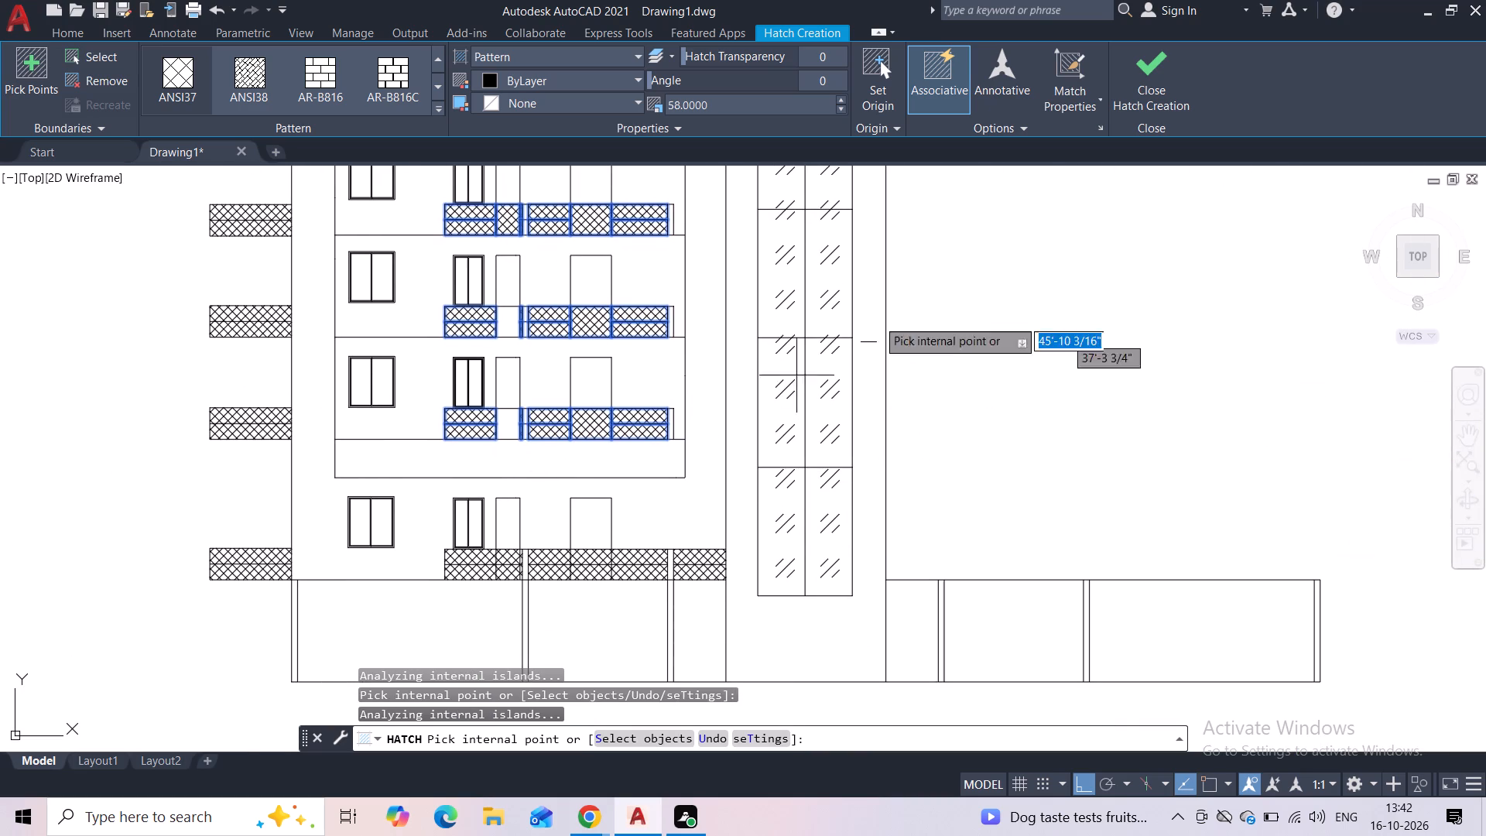
pyautogui.click(1144, 96)
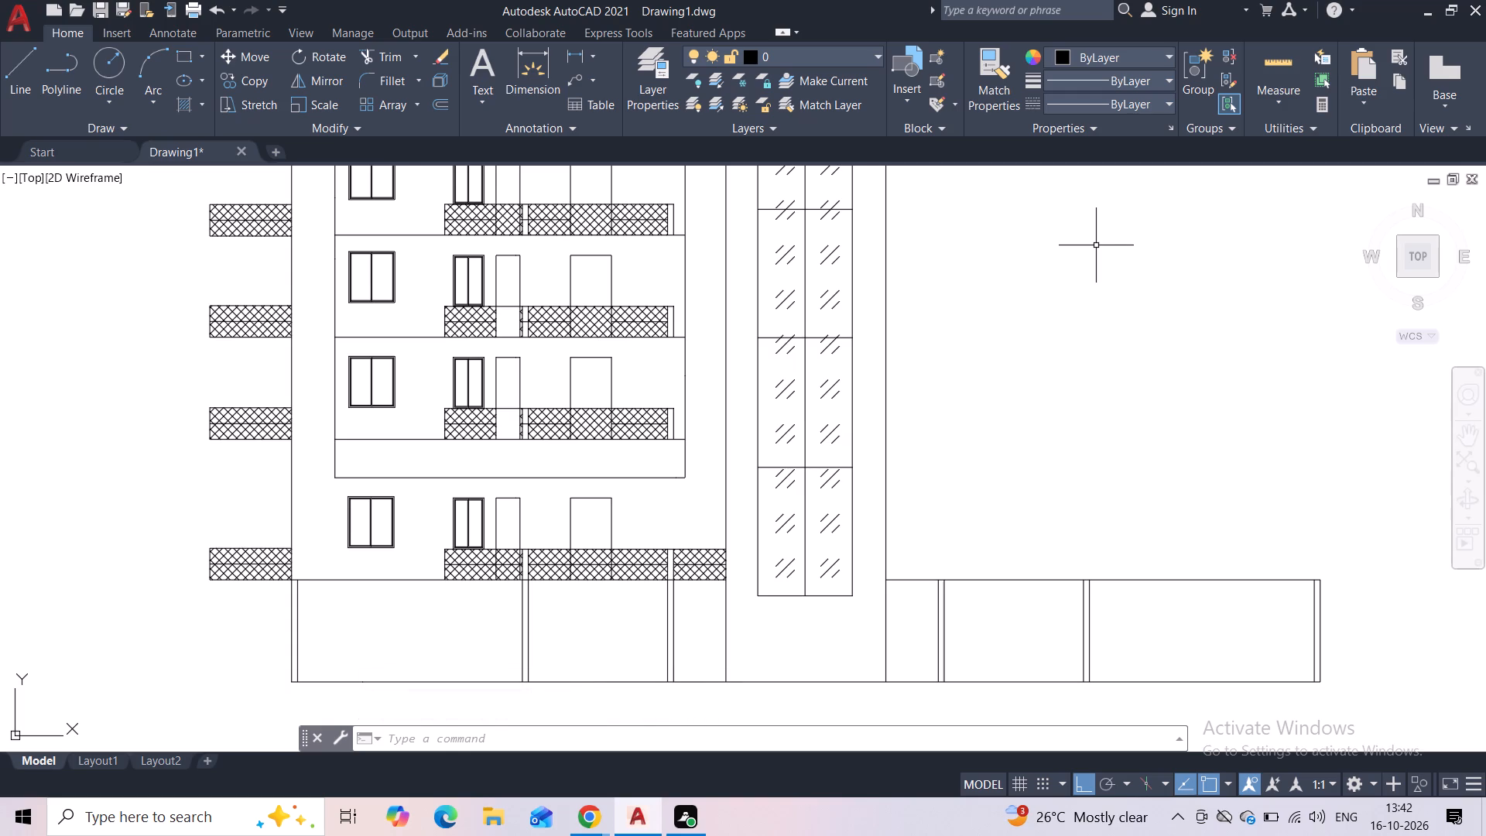
# Draw a horizontal line at mid-height across the left wing's roof parapet, from its outer edge to the tower.
pyautogui.moveTo(1016, 320); pyautogui.dragTo(1017, 546, button='middle')
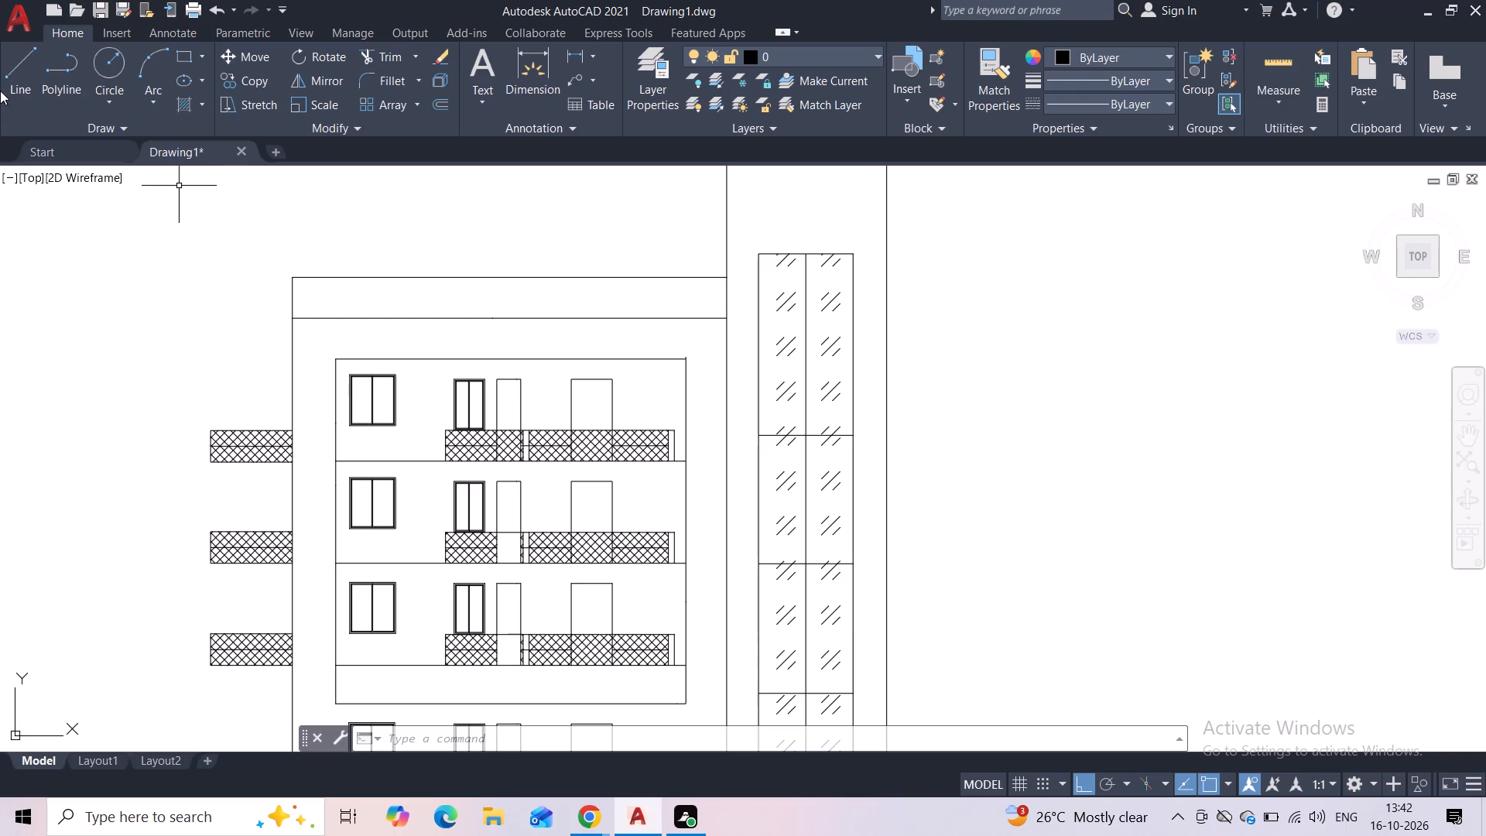
pyautogui.click(28, 67)
pyautogui.scroll(2, 269, 293)
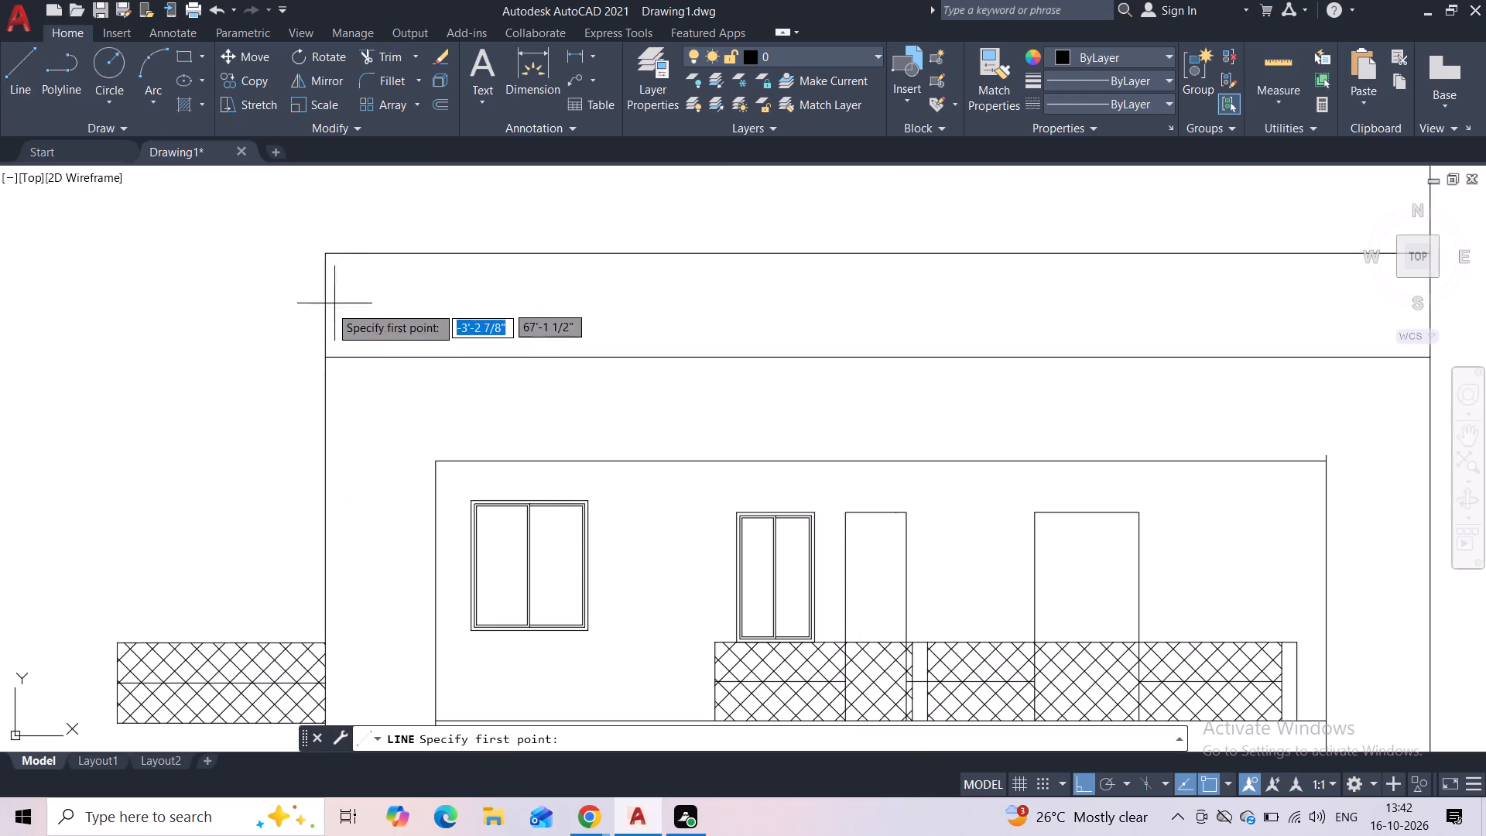
pyautogui.click(328, 306)
pyautogui.moveTo(566, 306); pyautogui.dragTo(403, 320, button='middle')
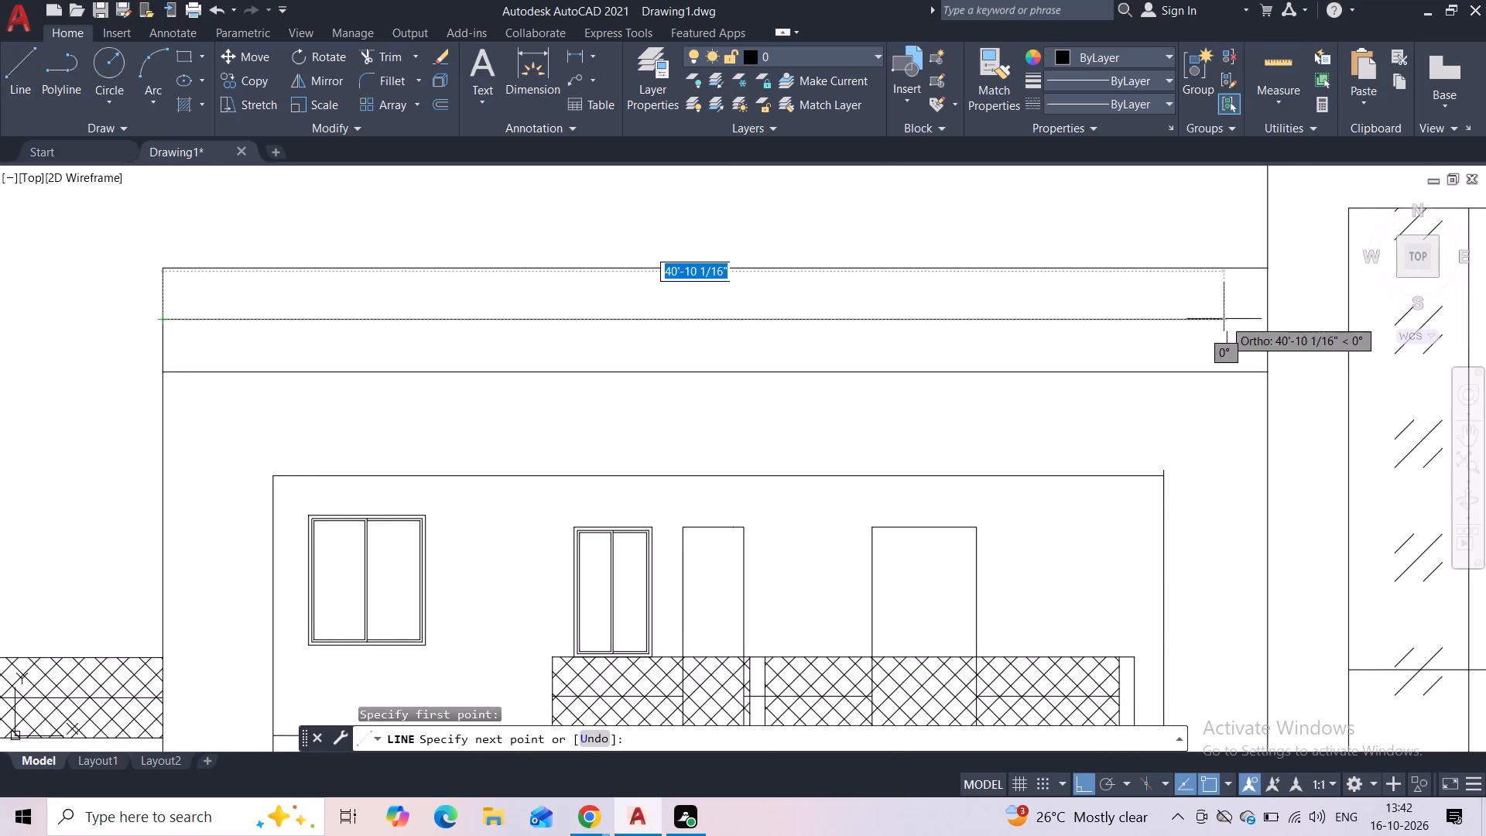
pyautogui.click(1262, 324)
pyautogui.press('space')
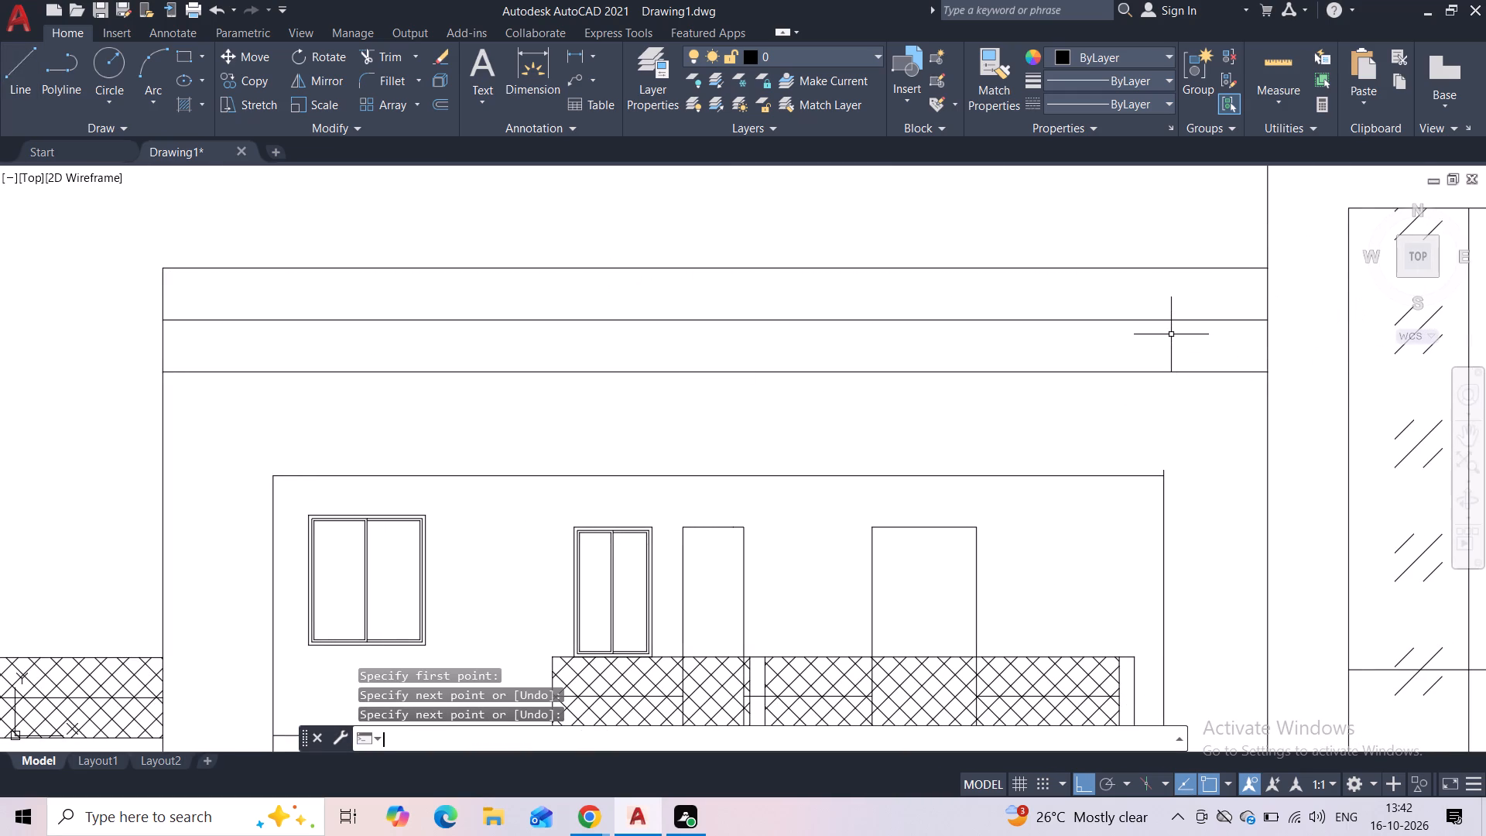
# Crosshatch both halves of the left wing's roof parapet at scale 58.
pyautogui.press('h')
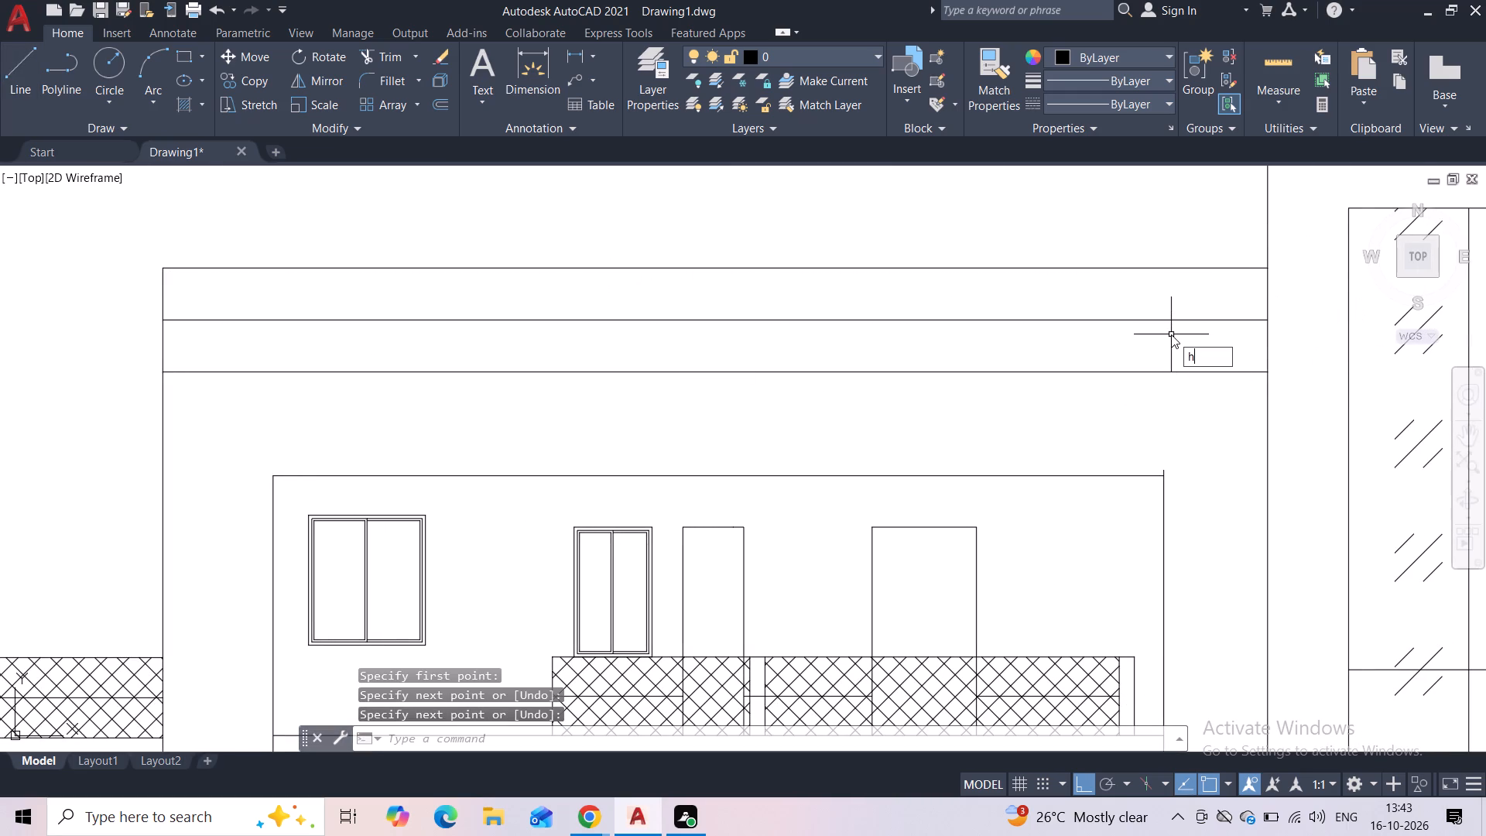
pyautogui.click(1209, 373)
pyautogui.click(1101, 307)
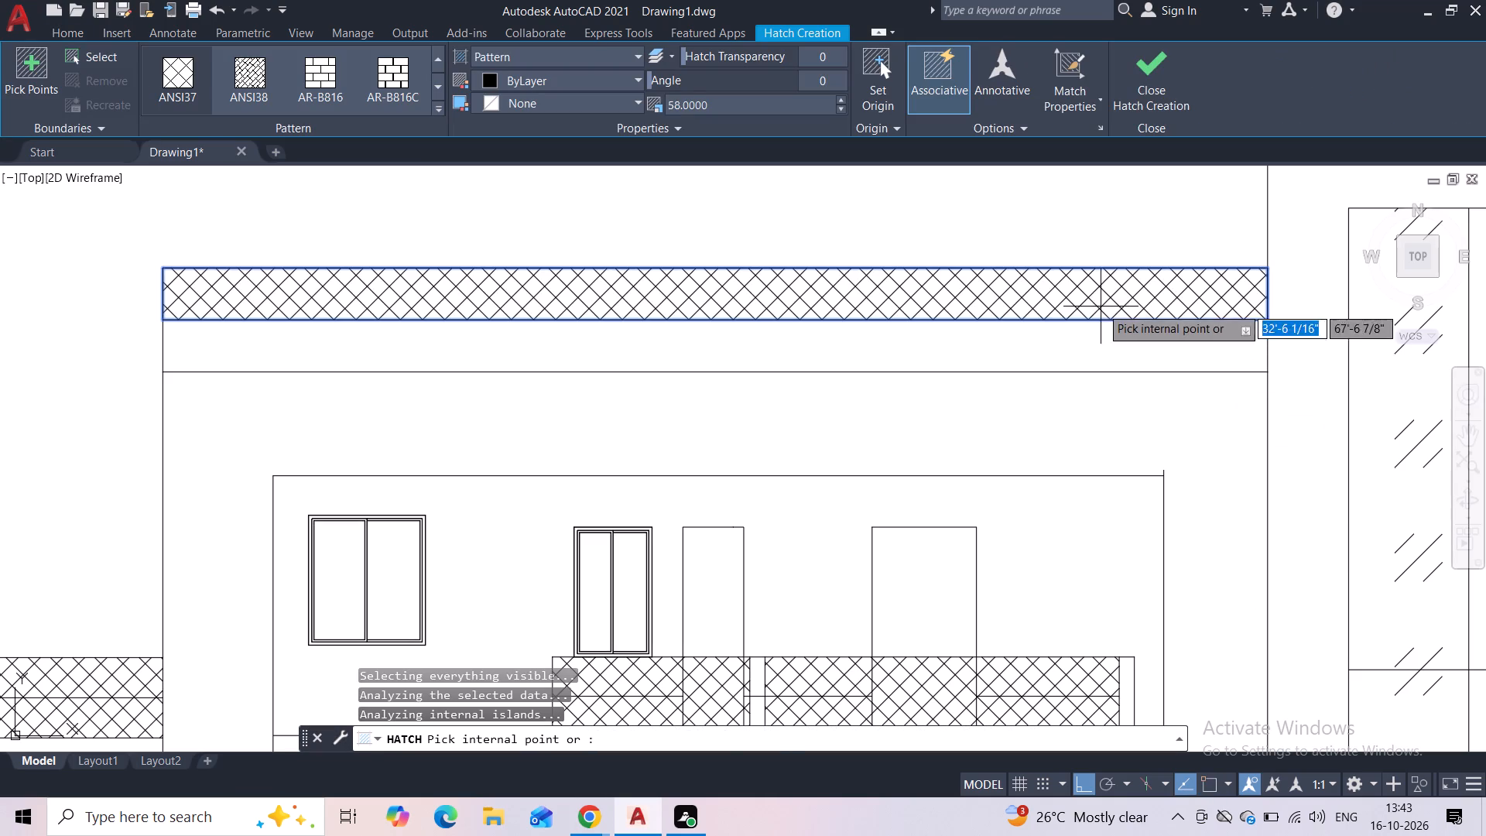
pyautogui.click(1098, 358)
pyautogui.click(1162, 112)
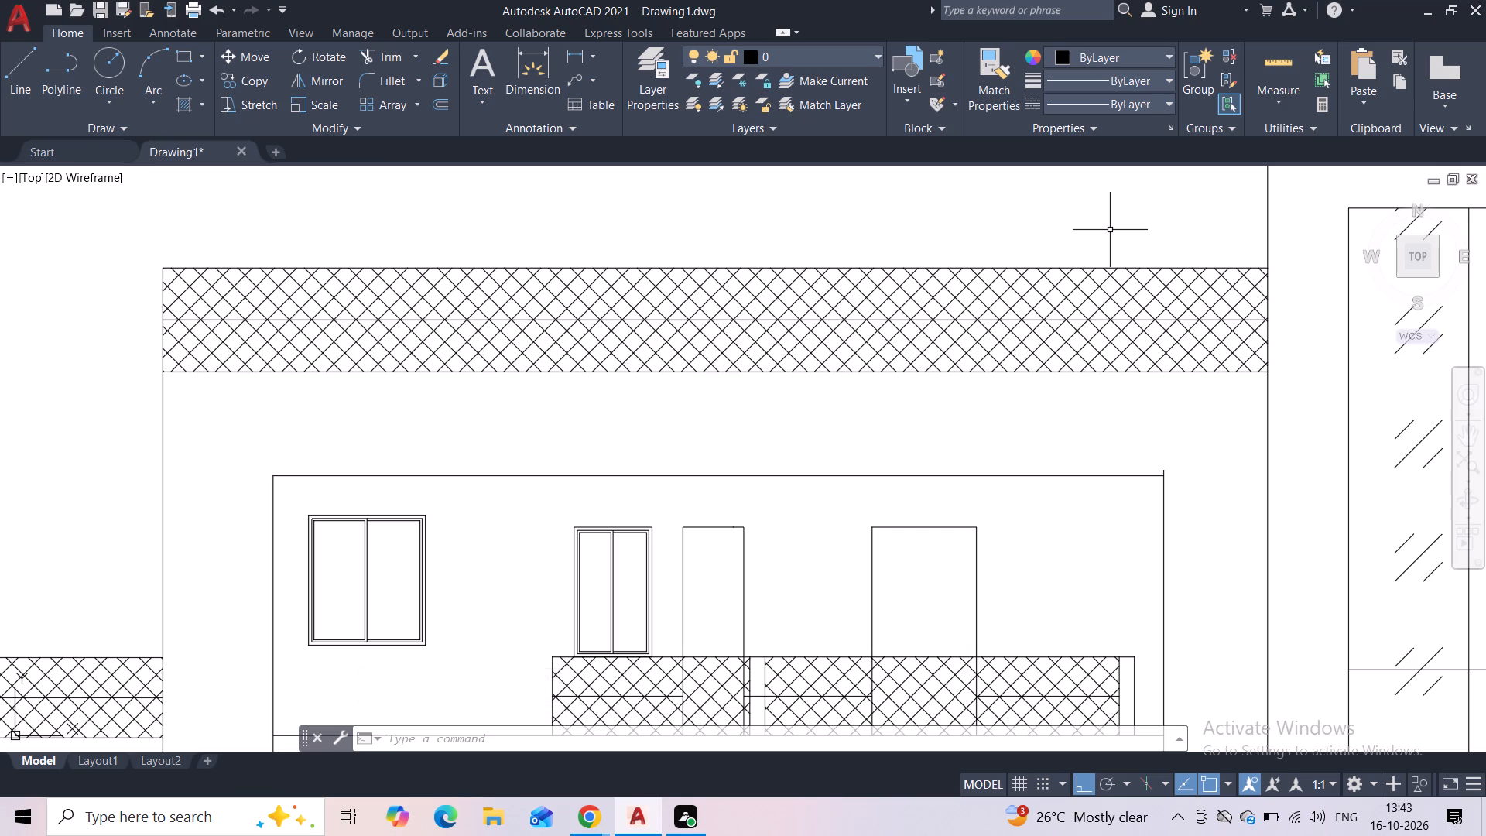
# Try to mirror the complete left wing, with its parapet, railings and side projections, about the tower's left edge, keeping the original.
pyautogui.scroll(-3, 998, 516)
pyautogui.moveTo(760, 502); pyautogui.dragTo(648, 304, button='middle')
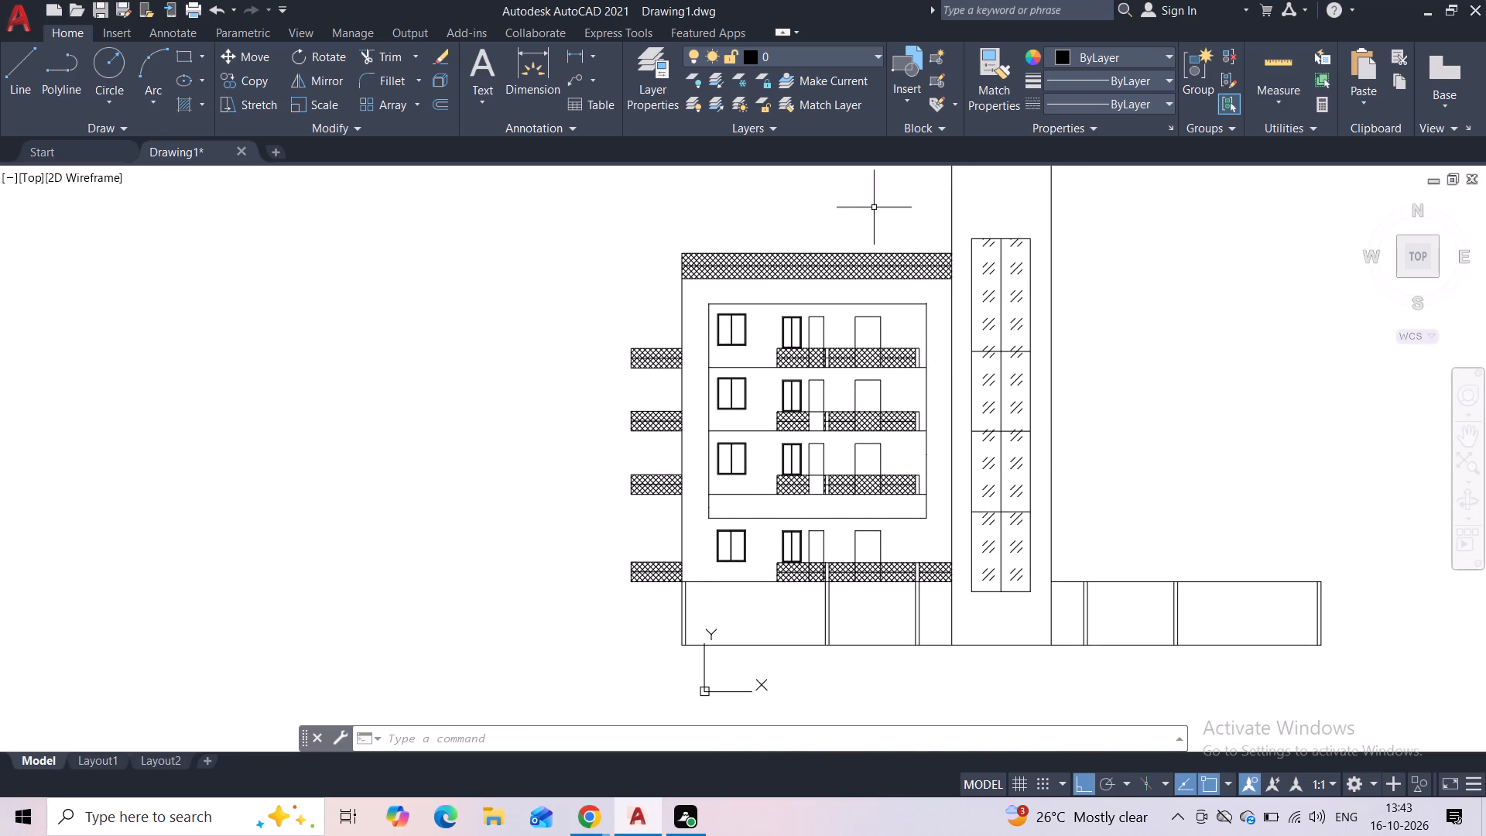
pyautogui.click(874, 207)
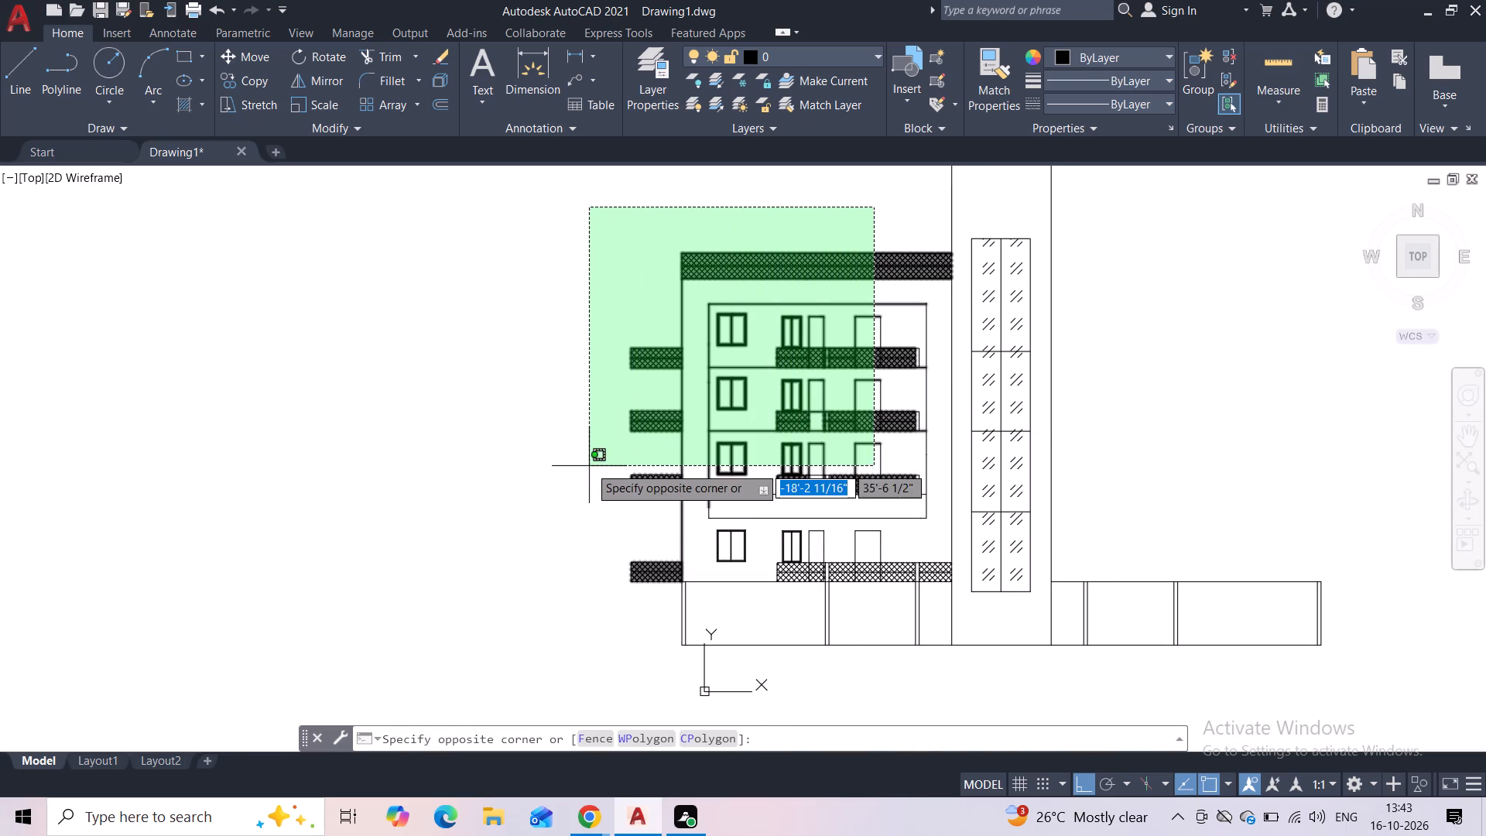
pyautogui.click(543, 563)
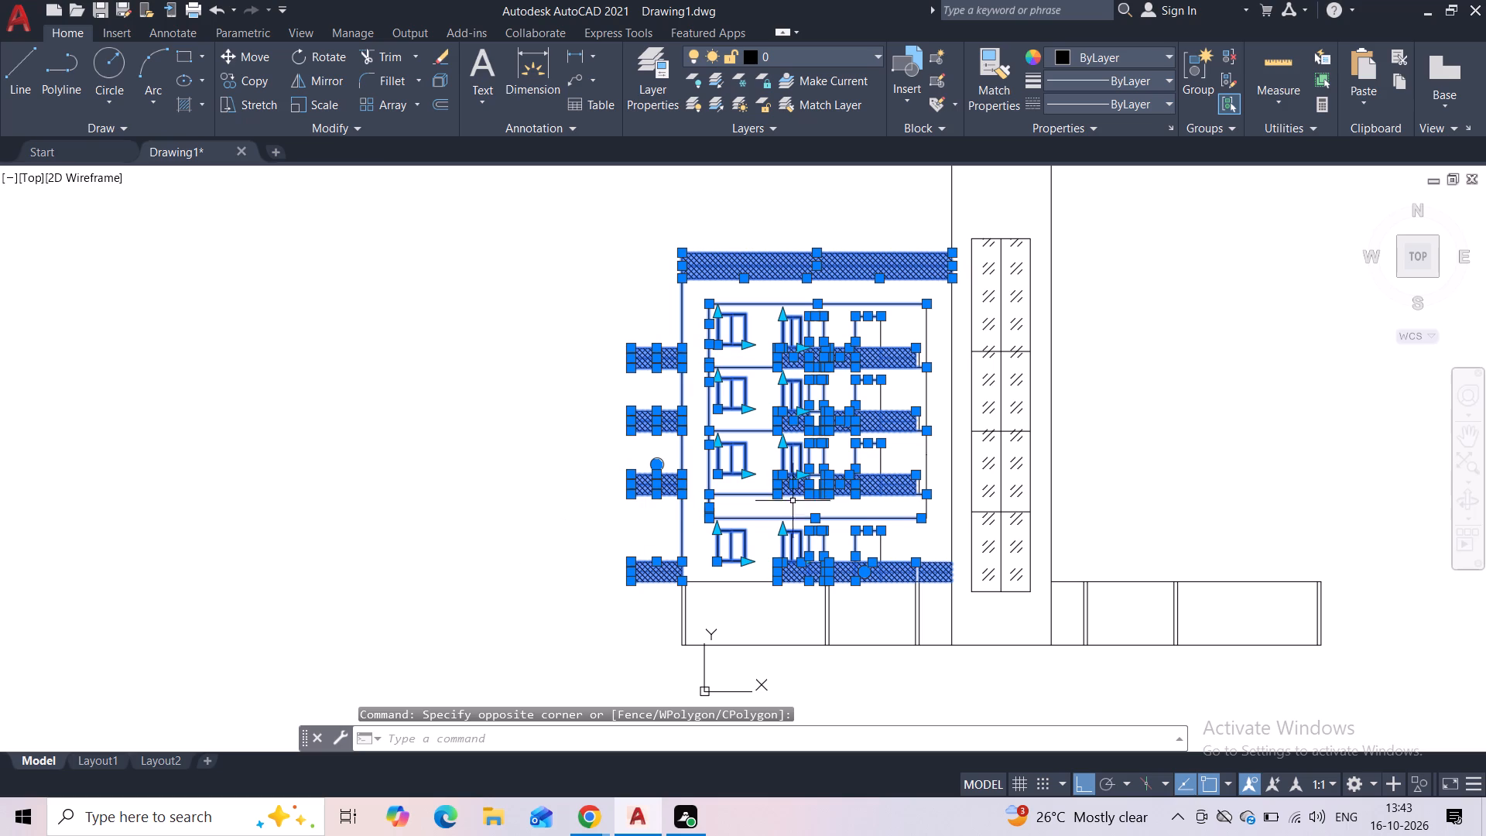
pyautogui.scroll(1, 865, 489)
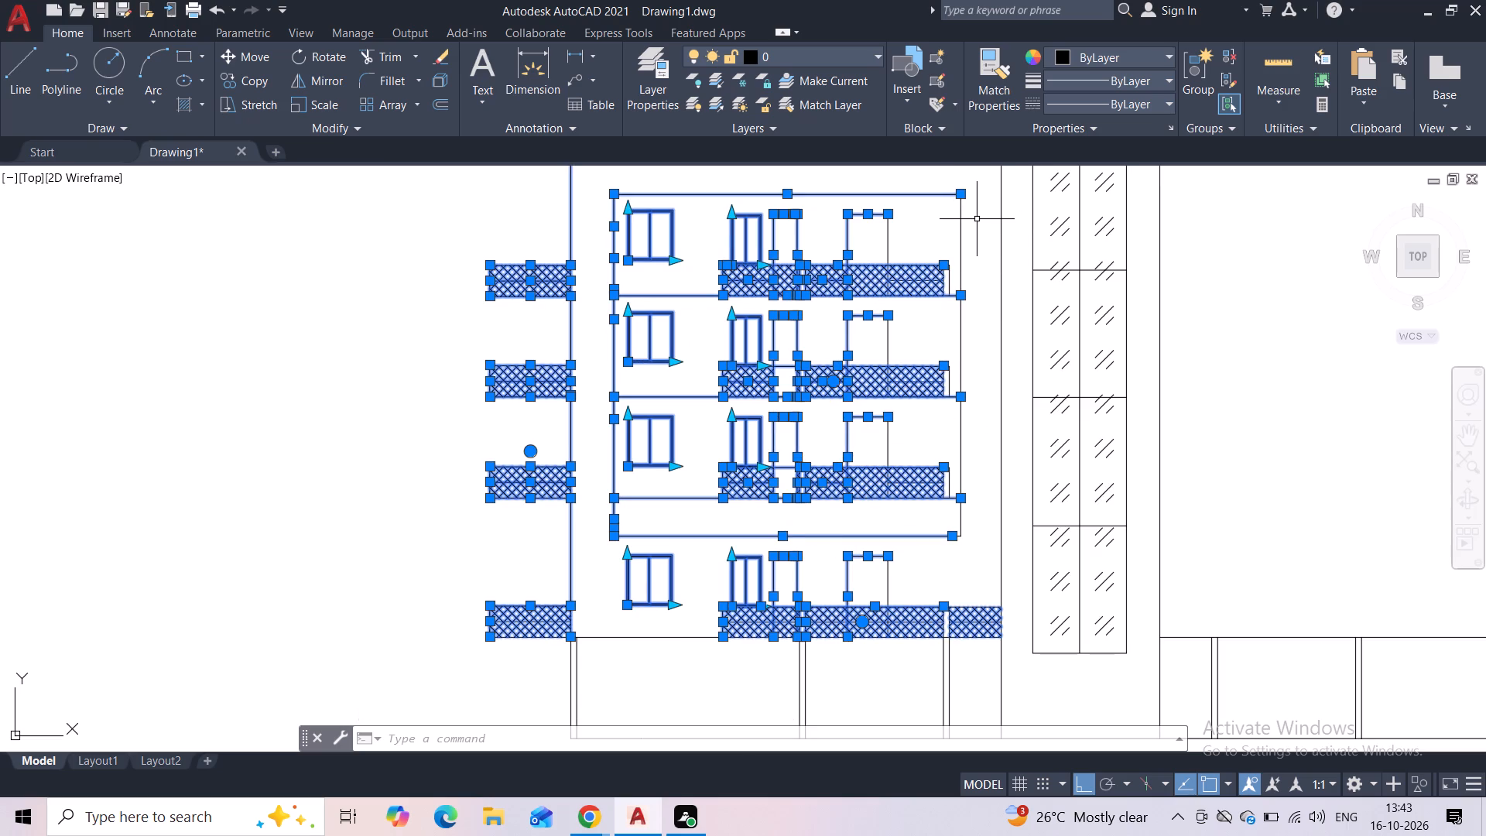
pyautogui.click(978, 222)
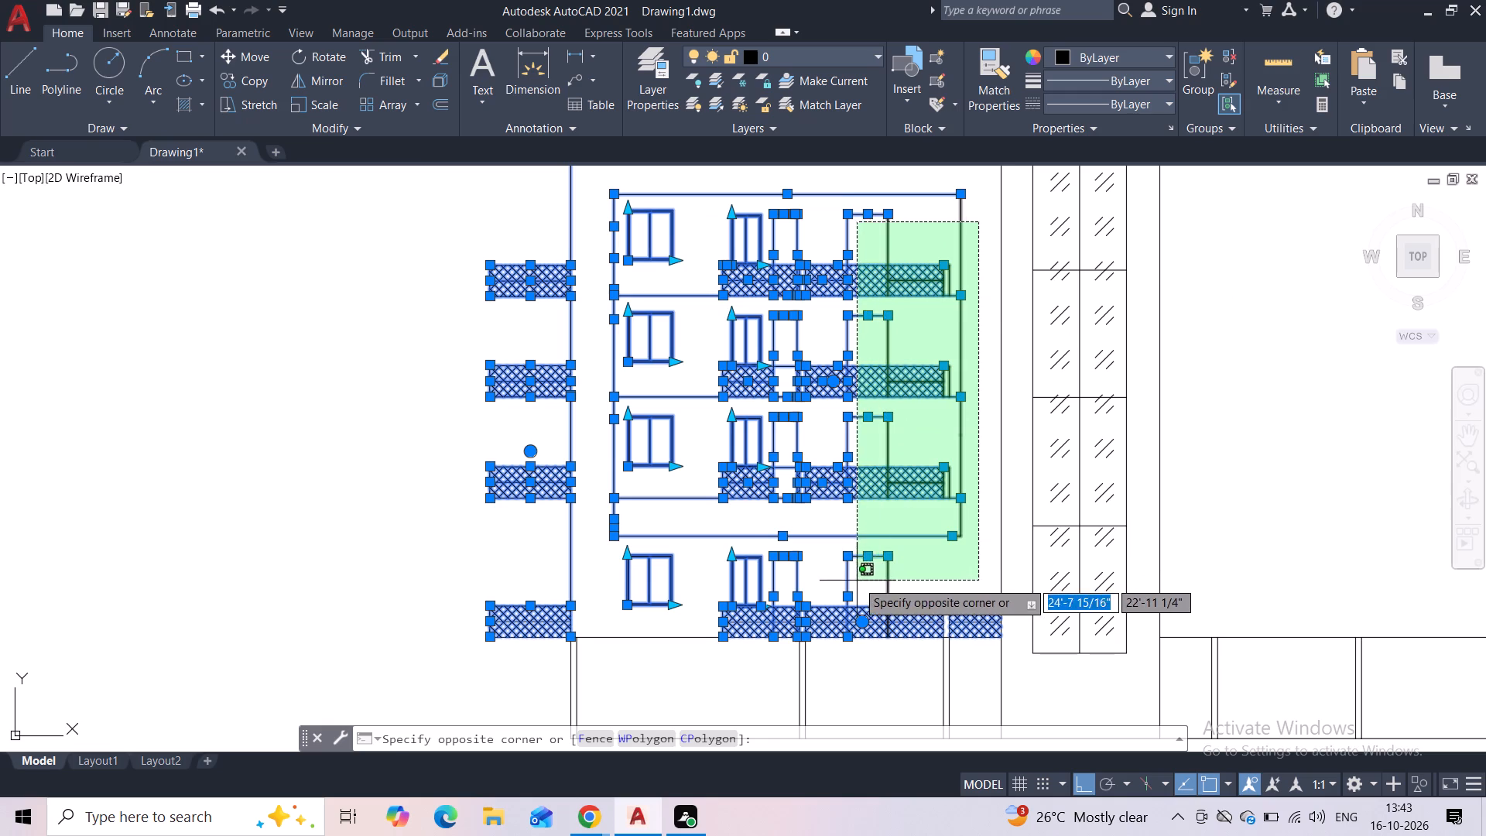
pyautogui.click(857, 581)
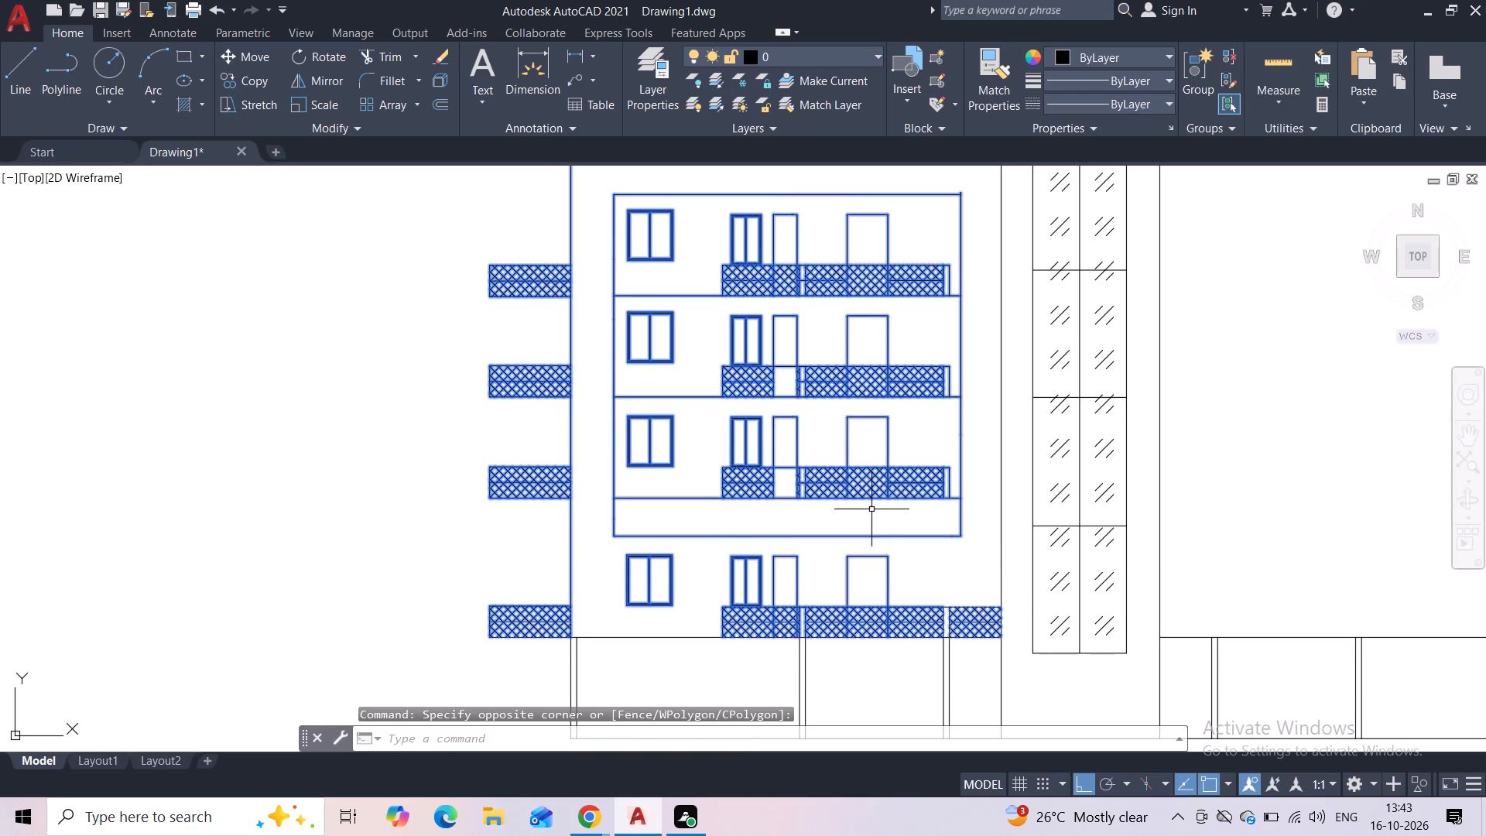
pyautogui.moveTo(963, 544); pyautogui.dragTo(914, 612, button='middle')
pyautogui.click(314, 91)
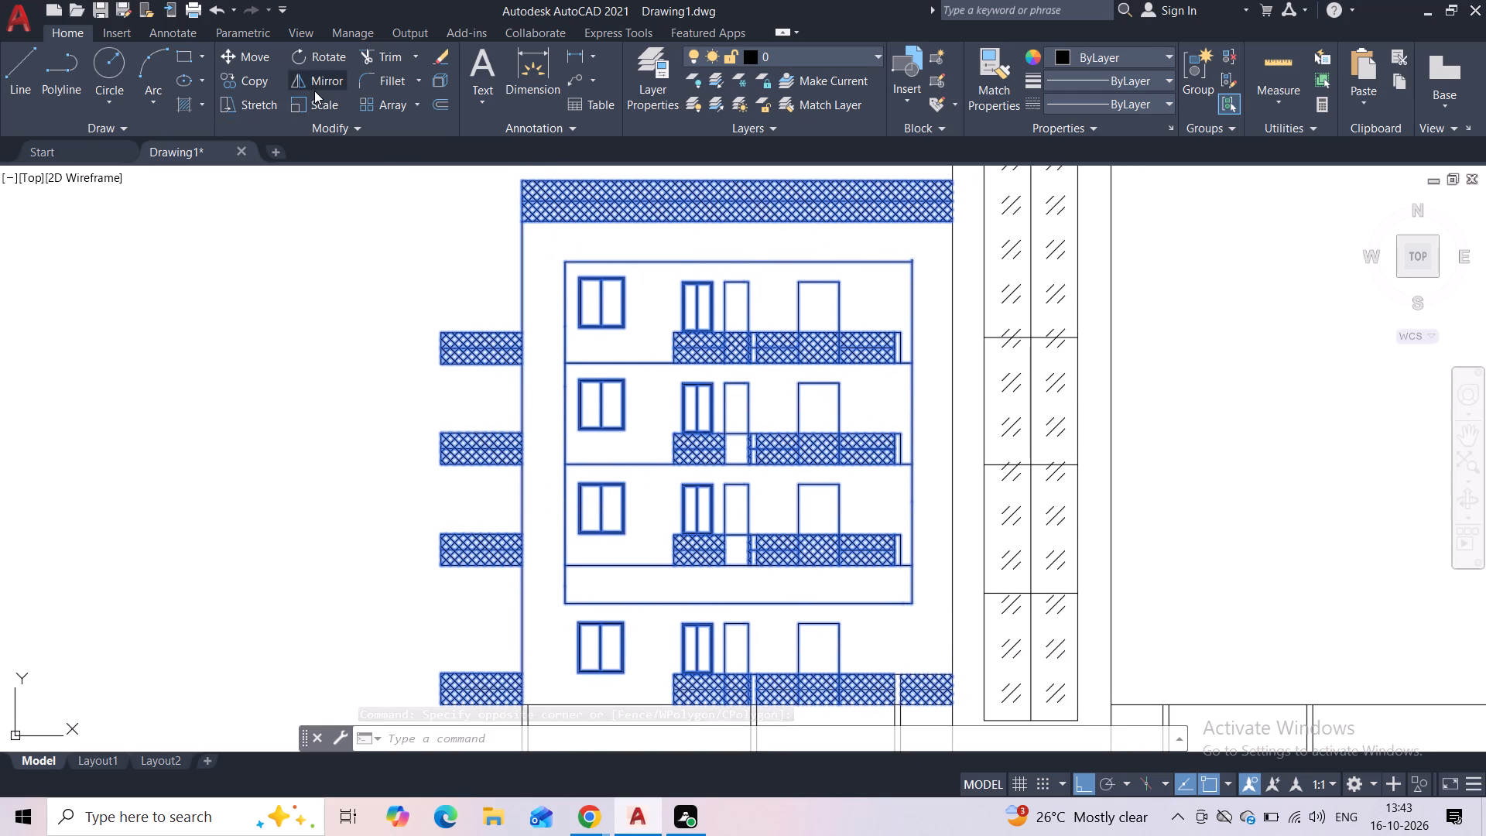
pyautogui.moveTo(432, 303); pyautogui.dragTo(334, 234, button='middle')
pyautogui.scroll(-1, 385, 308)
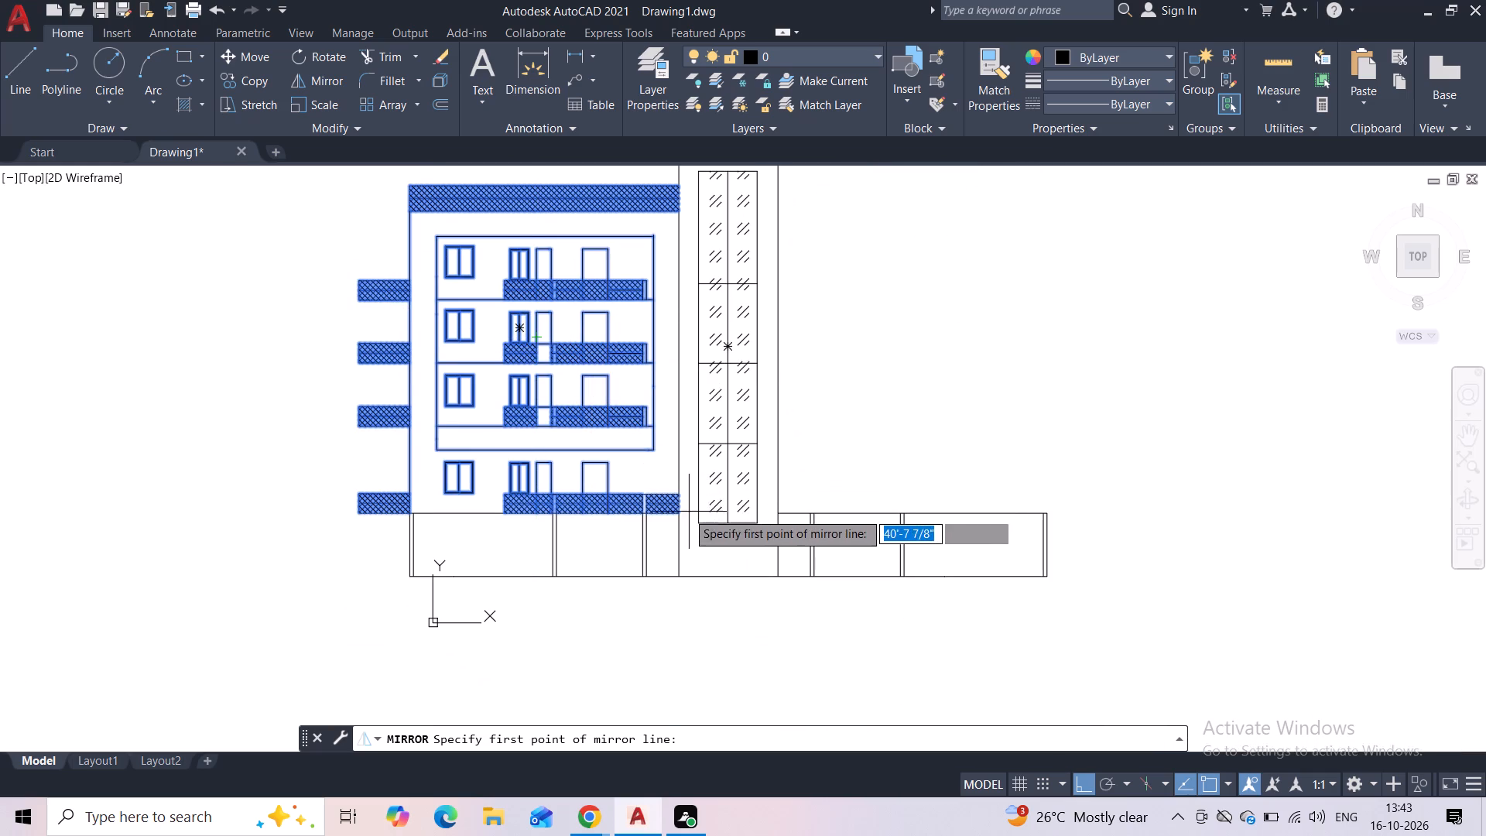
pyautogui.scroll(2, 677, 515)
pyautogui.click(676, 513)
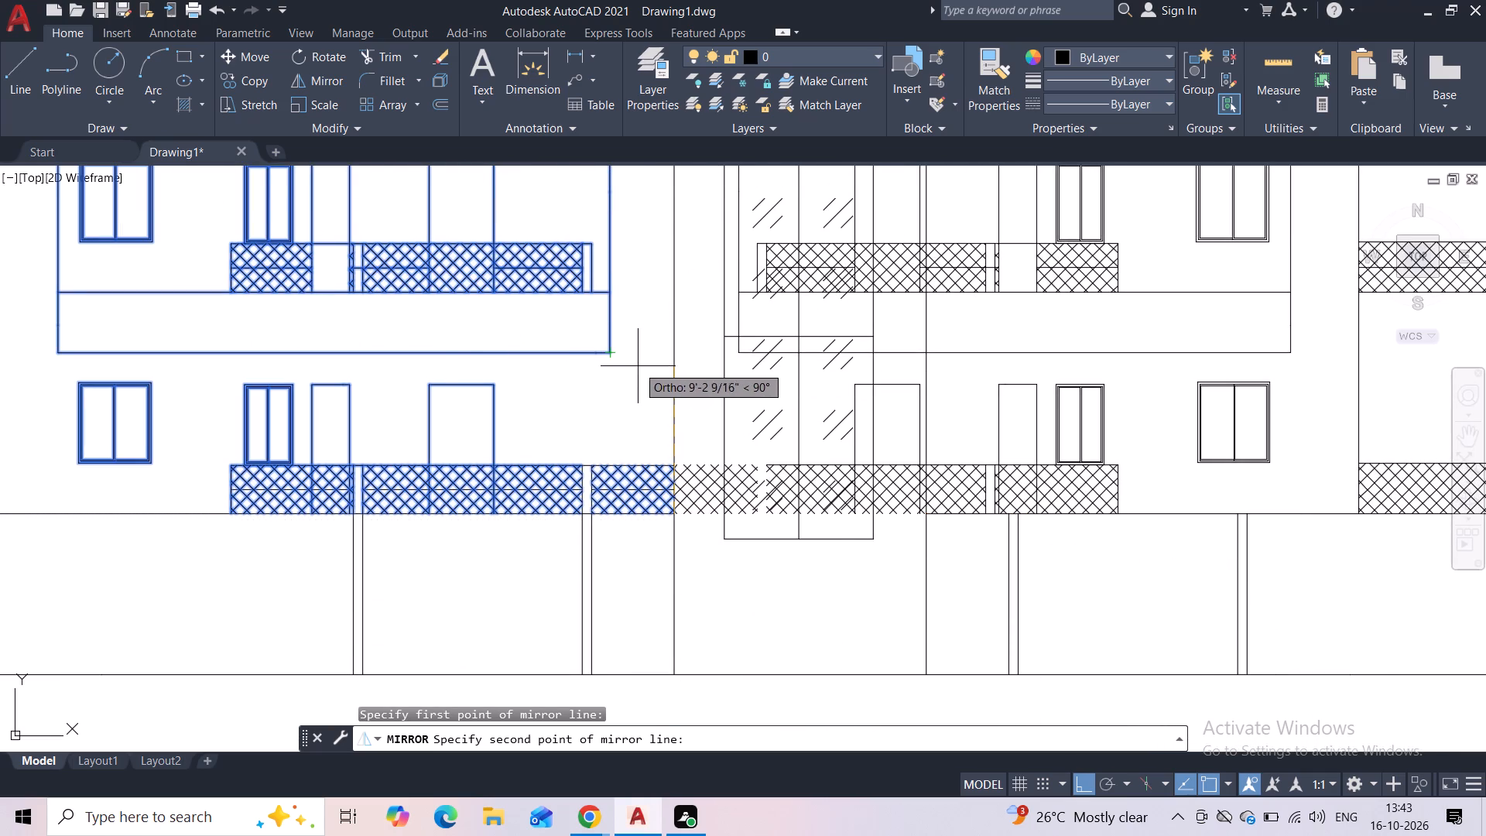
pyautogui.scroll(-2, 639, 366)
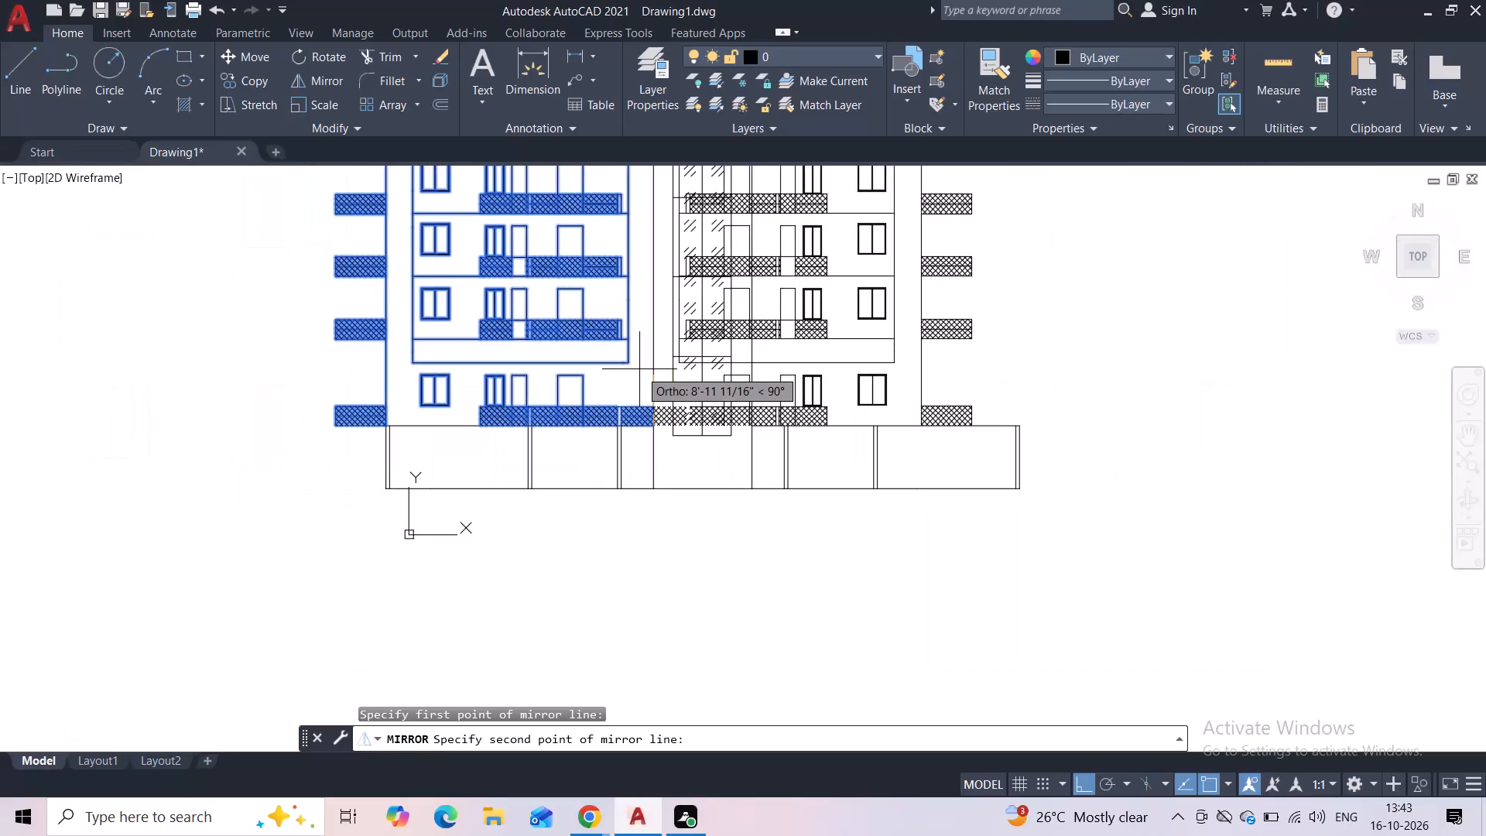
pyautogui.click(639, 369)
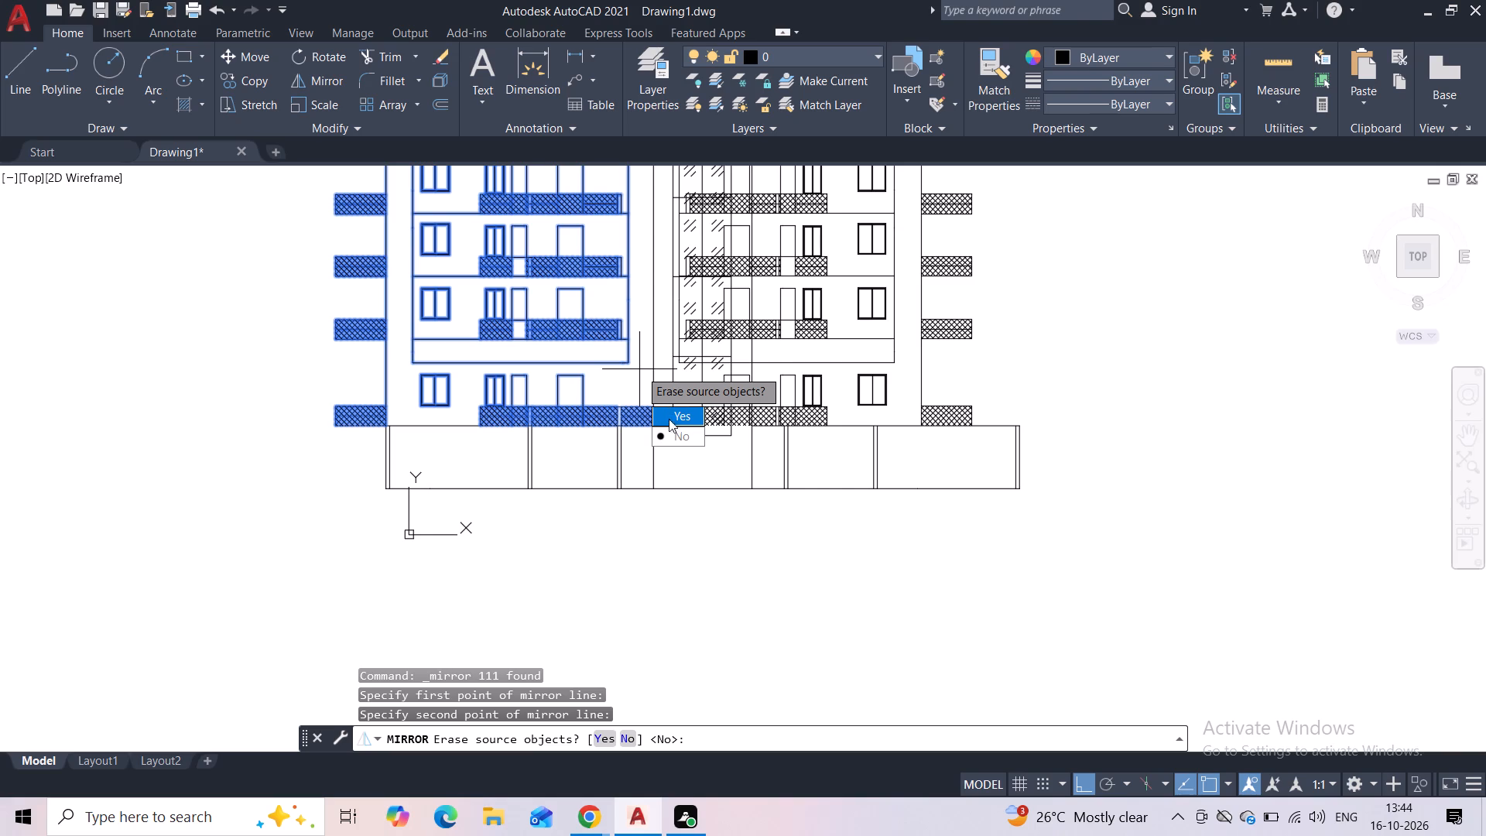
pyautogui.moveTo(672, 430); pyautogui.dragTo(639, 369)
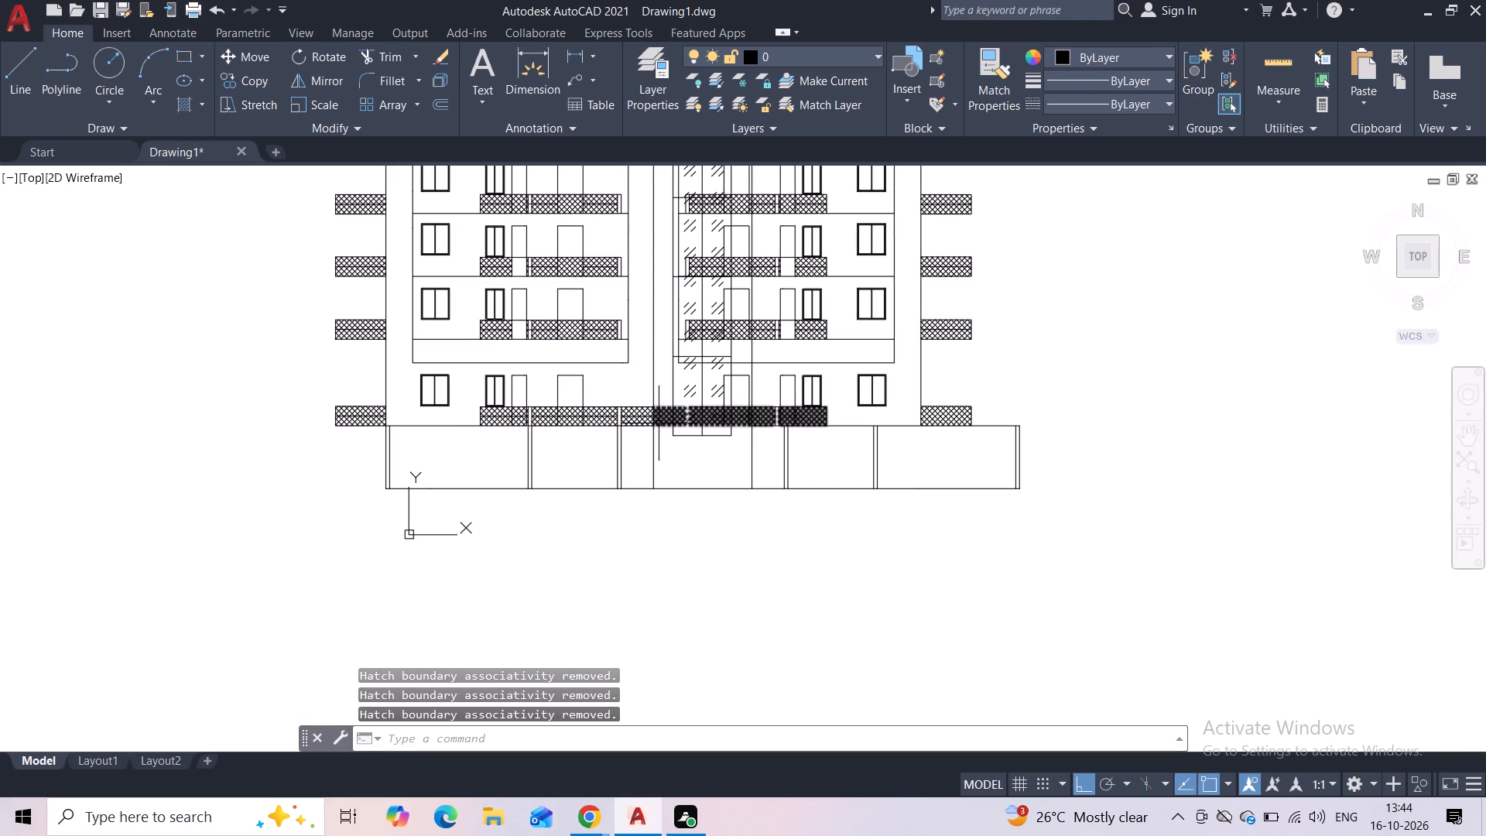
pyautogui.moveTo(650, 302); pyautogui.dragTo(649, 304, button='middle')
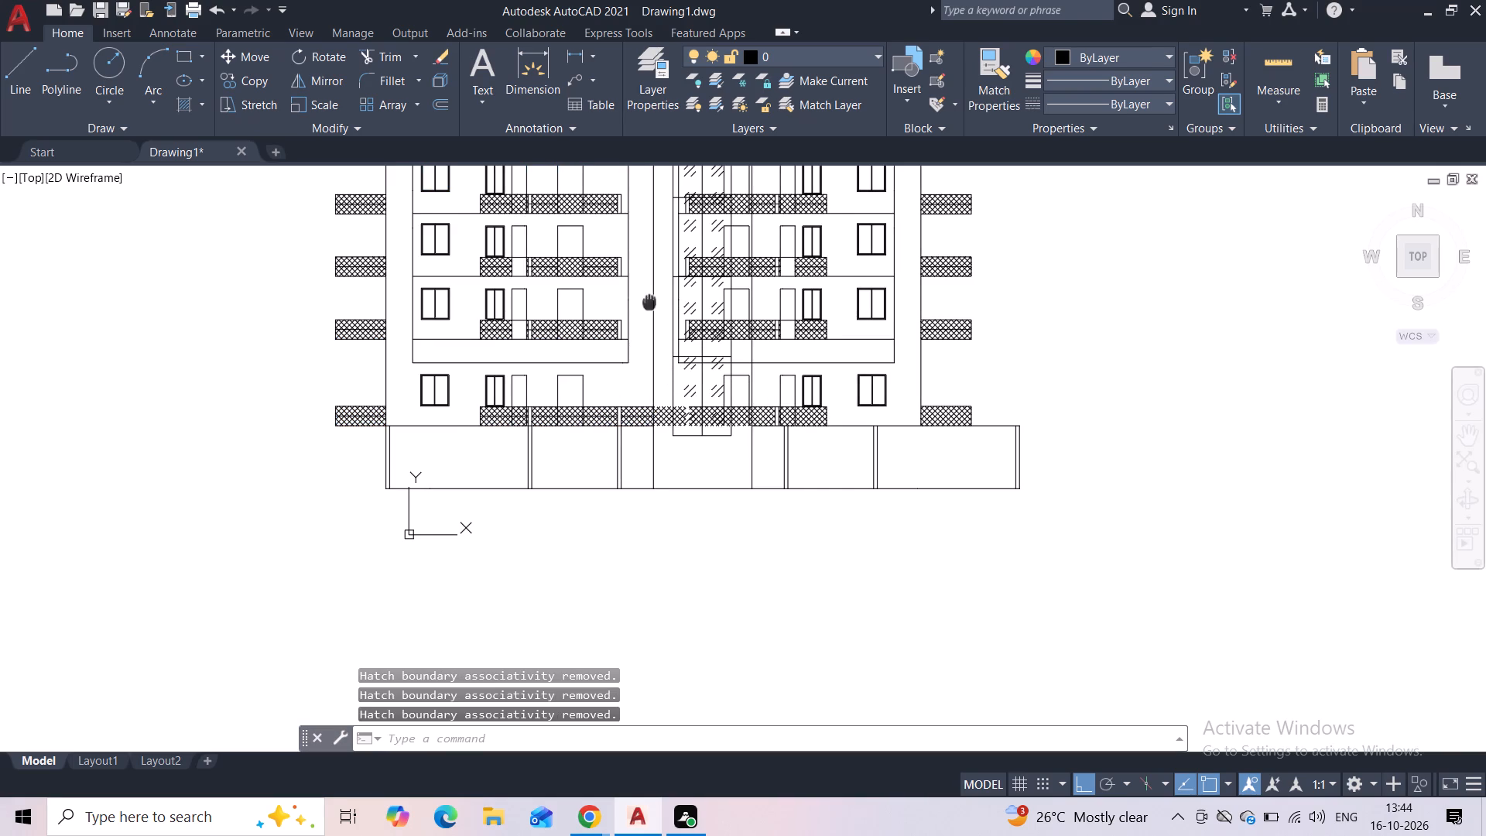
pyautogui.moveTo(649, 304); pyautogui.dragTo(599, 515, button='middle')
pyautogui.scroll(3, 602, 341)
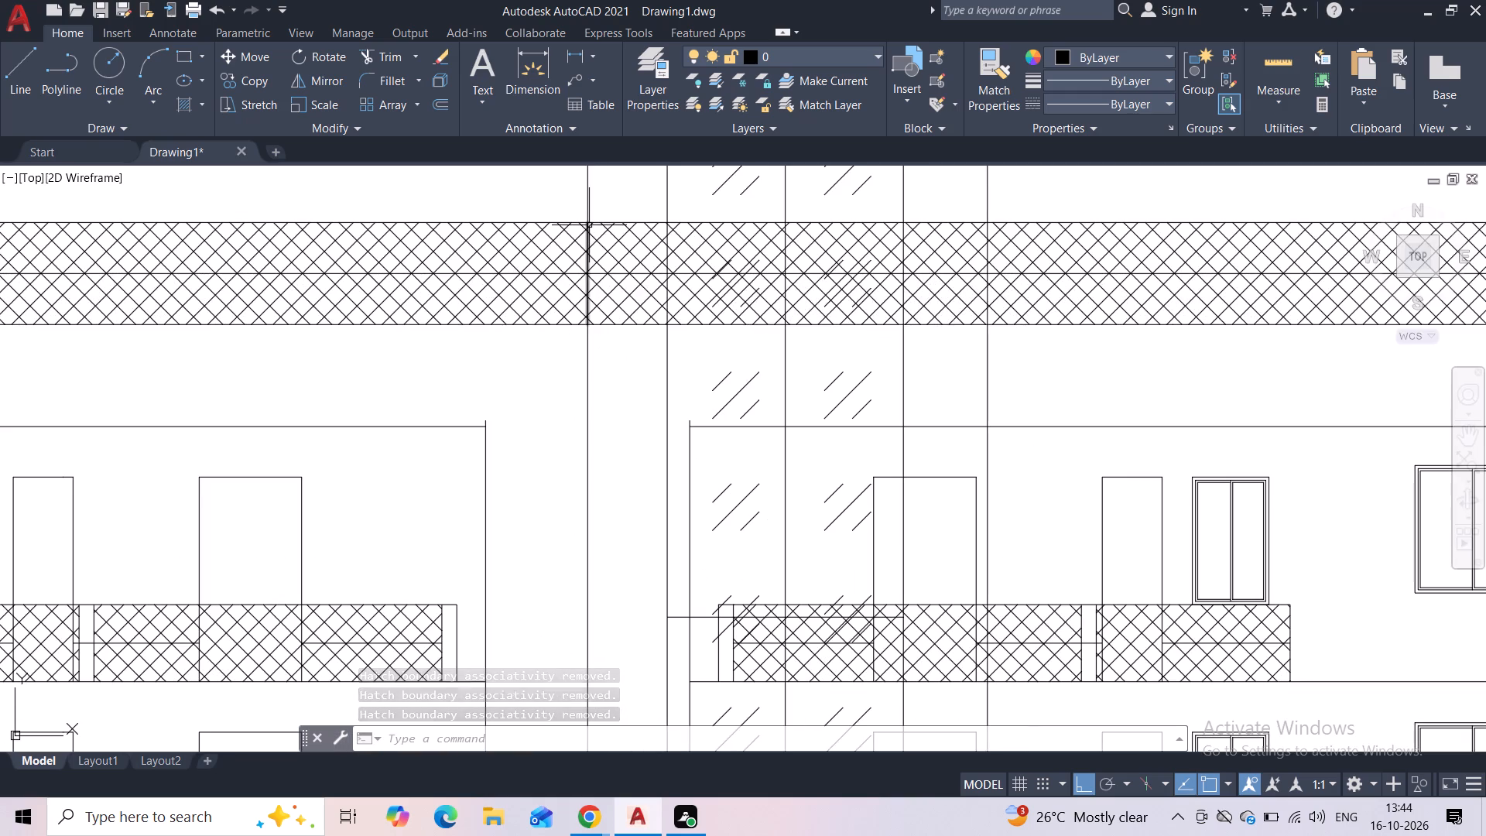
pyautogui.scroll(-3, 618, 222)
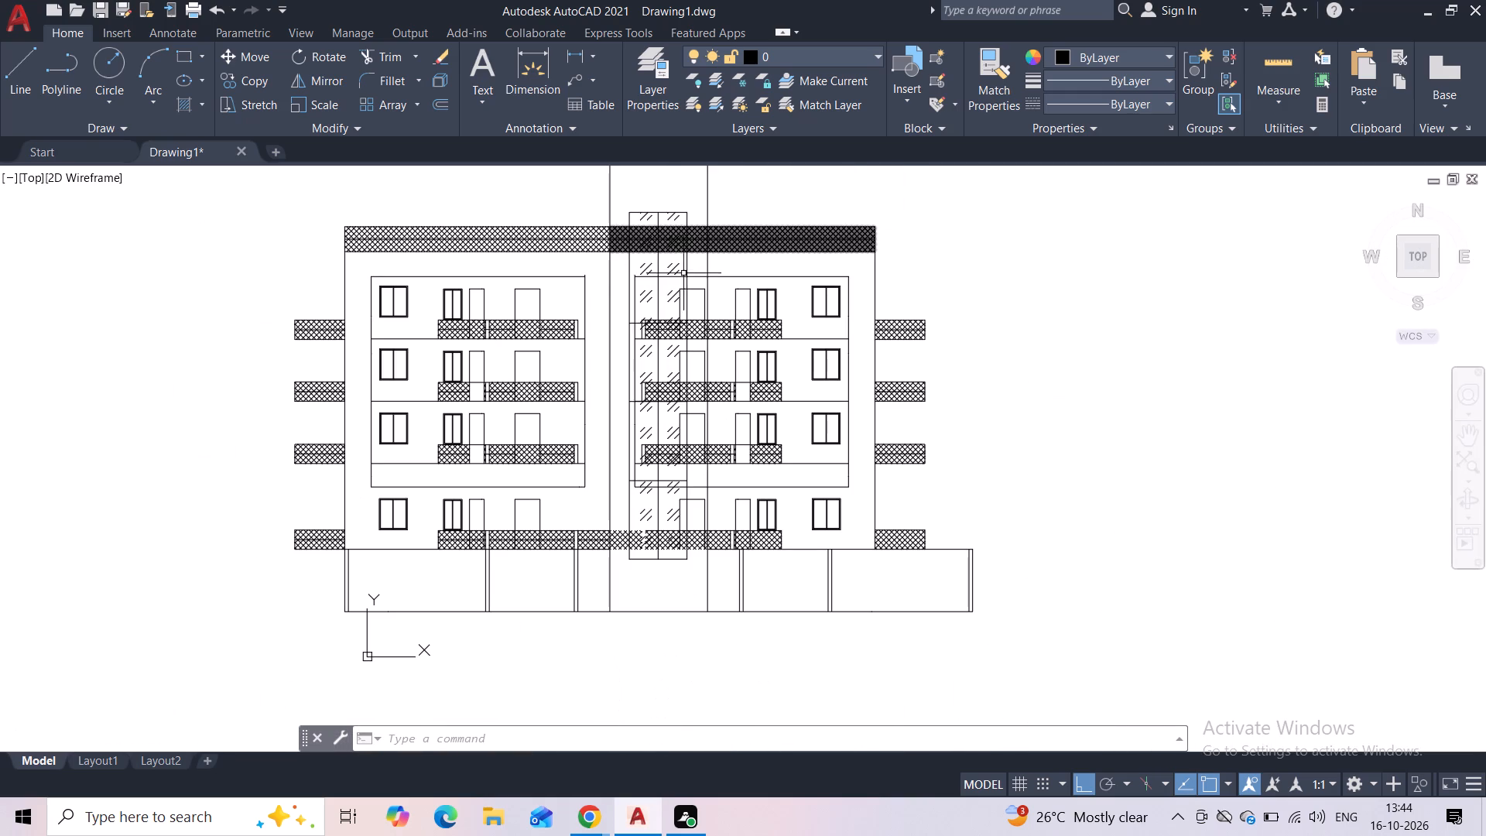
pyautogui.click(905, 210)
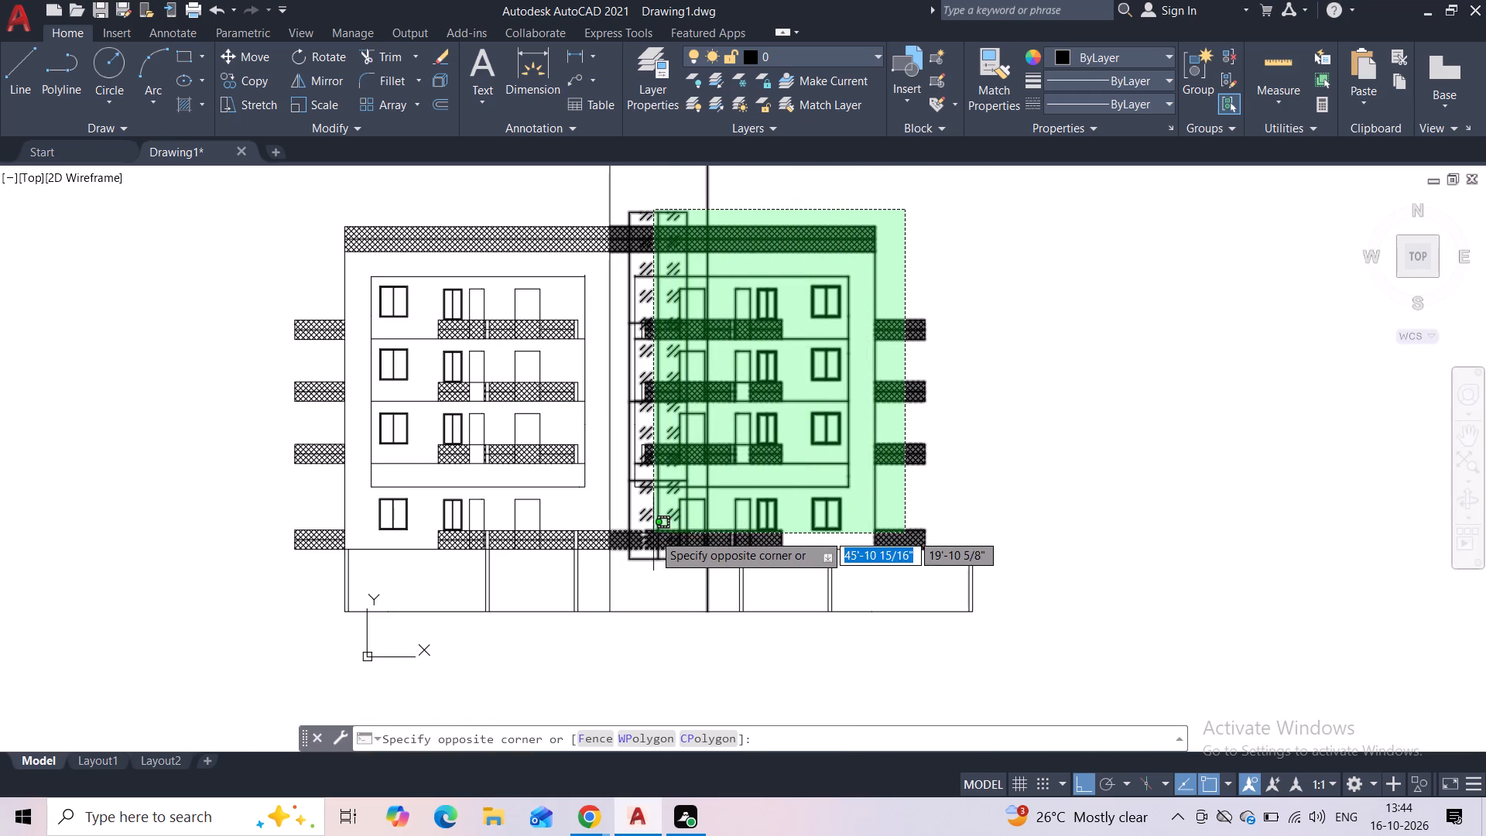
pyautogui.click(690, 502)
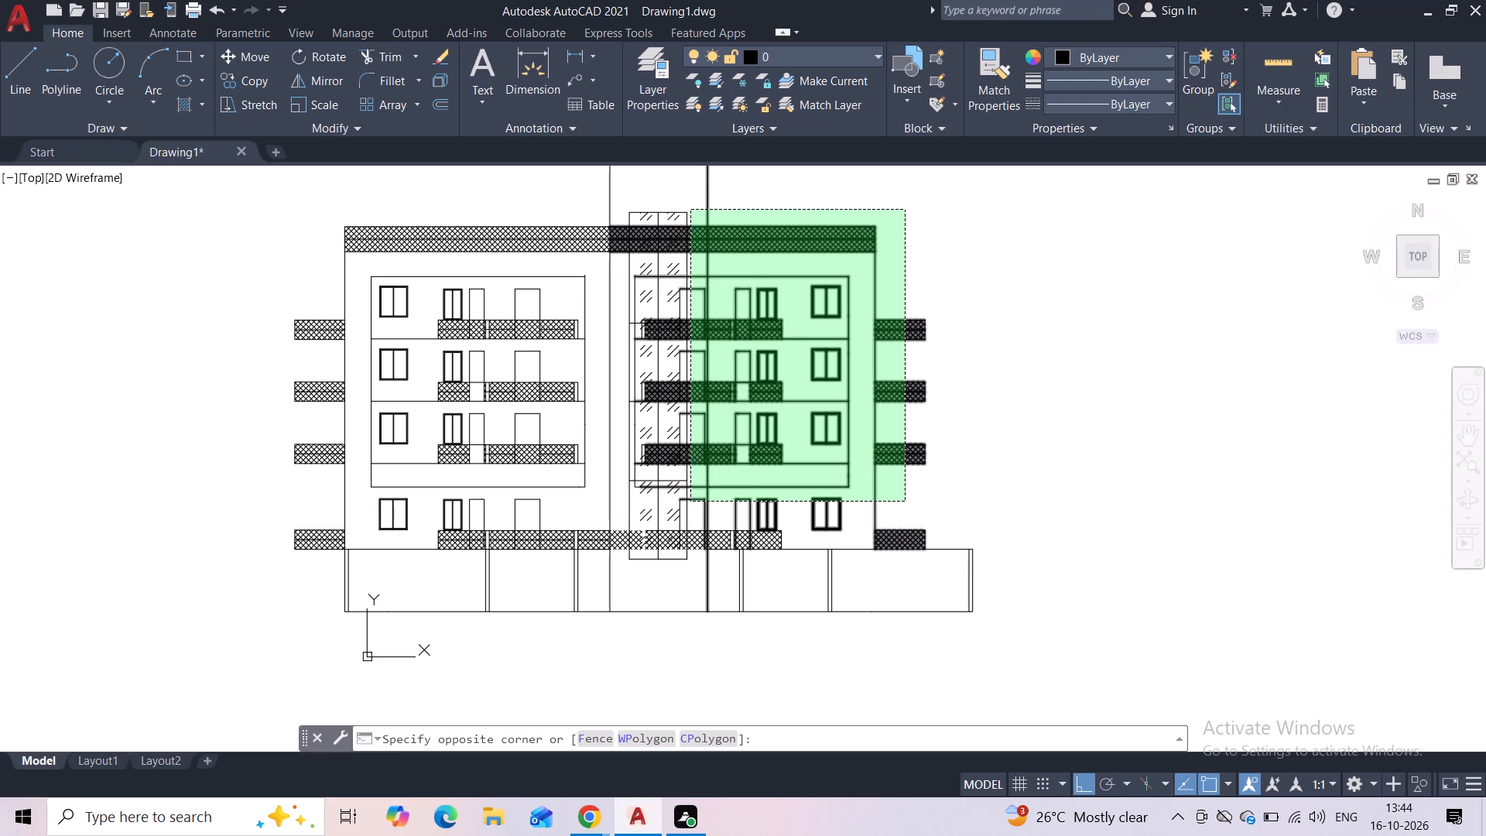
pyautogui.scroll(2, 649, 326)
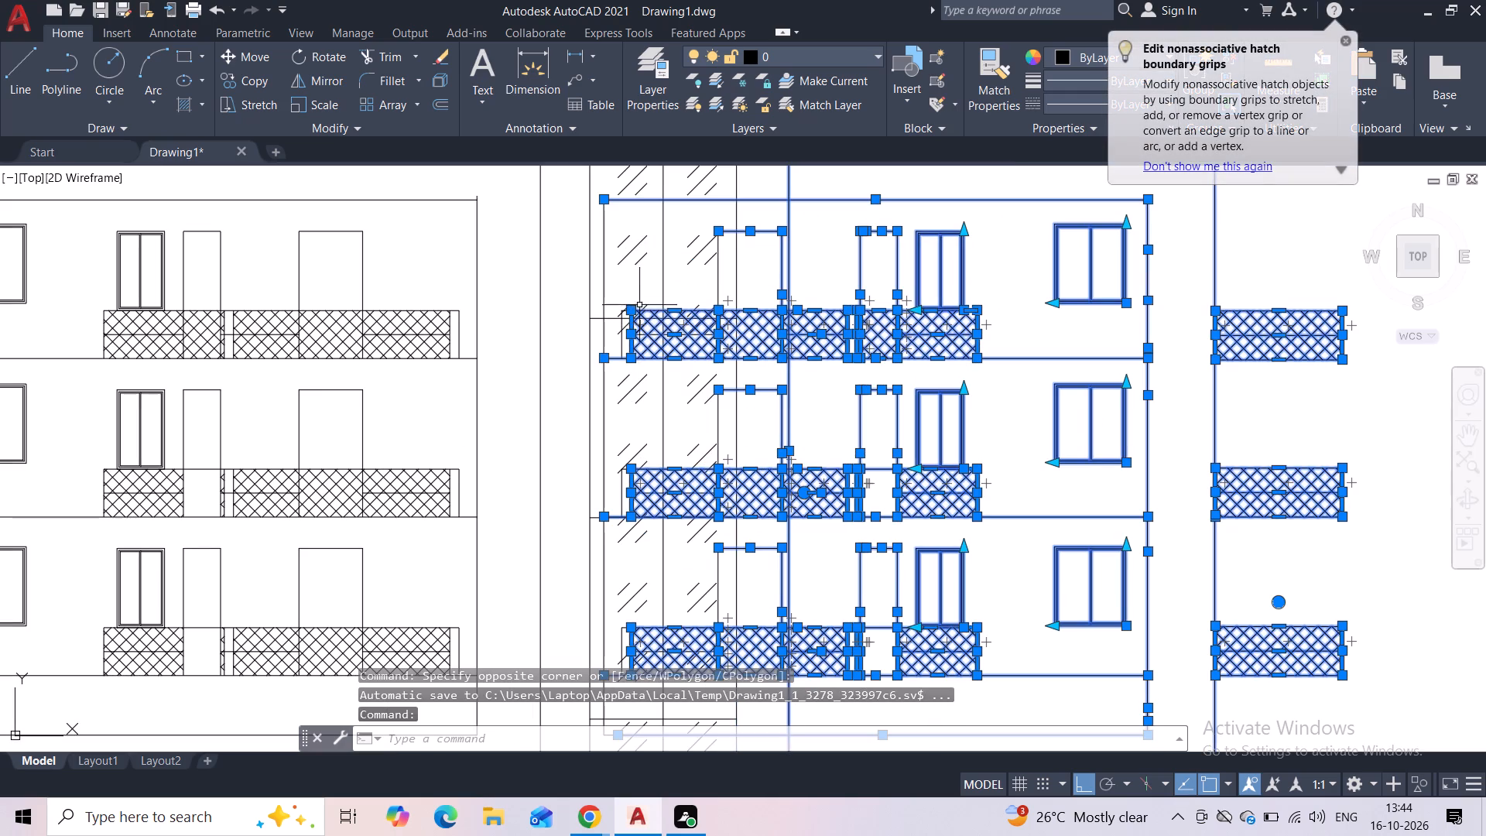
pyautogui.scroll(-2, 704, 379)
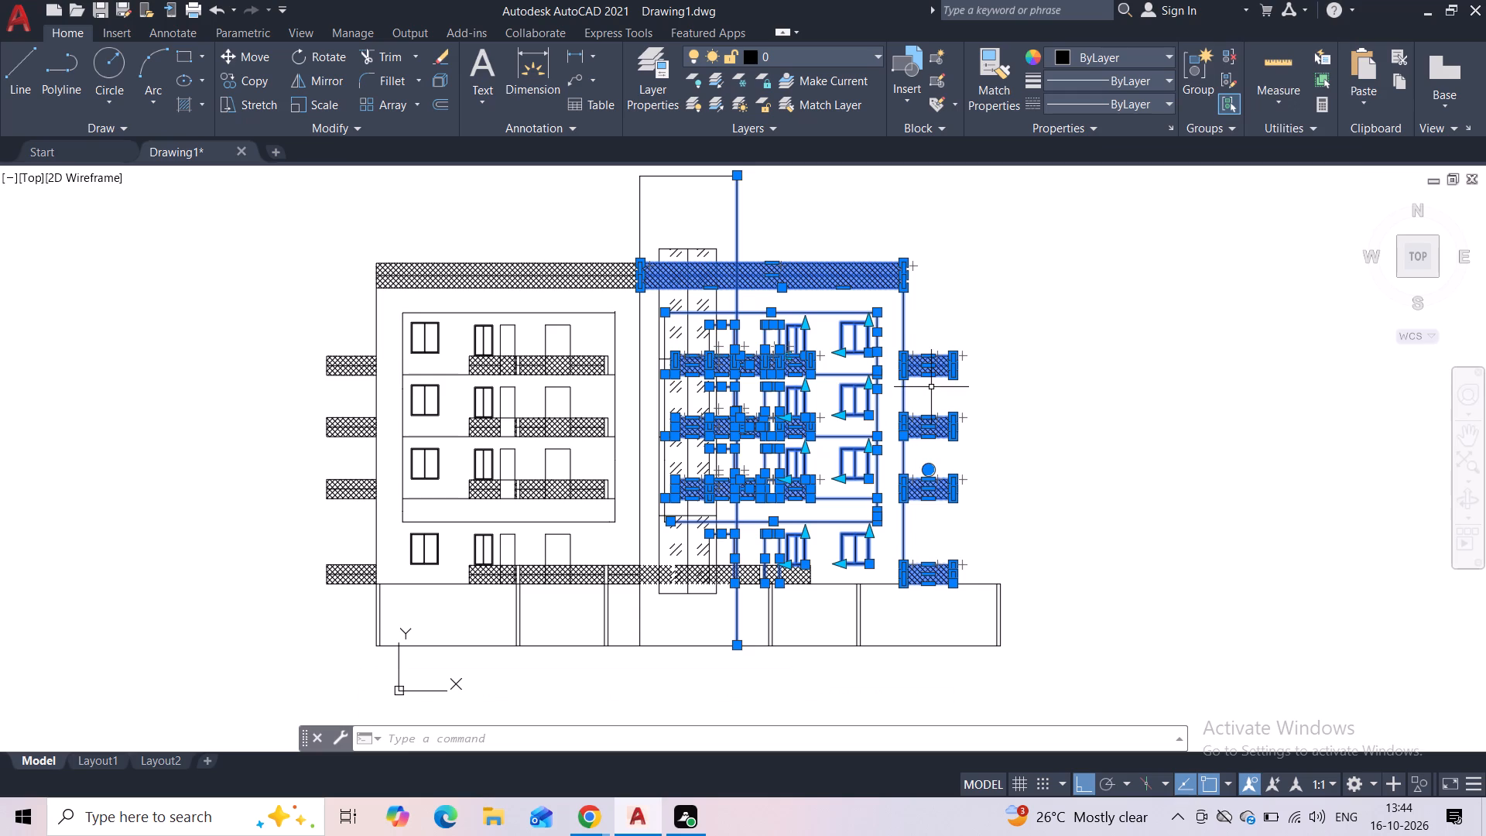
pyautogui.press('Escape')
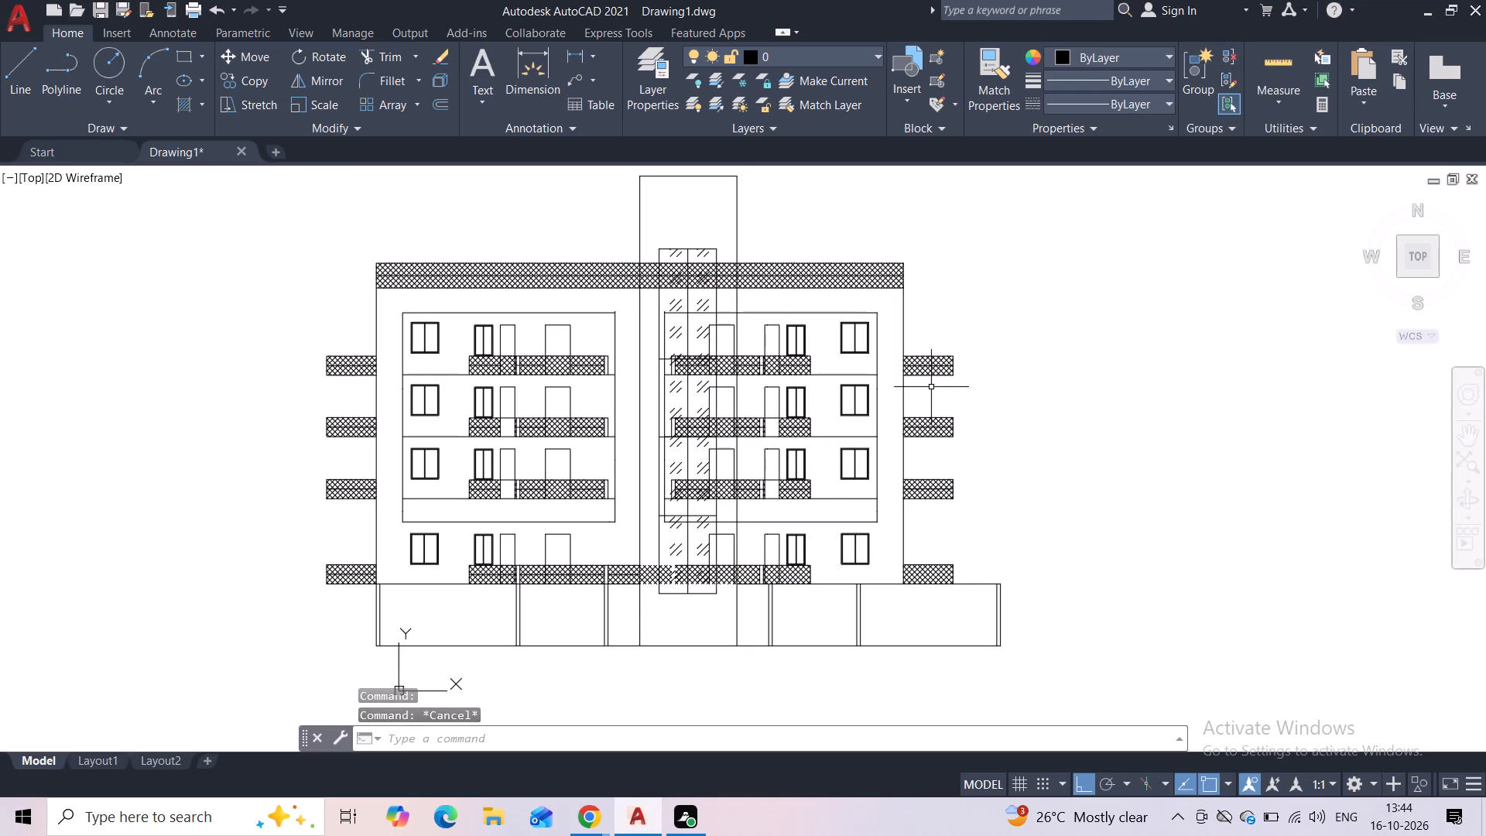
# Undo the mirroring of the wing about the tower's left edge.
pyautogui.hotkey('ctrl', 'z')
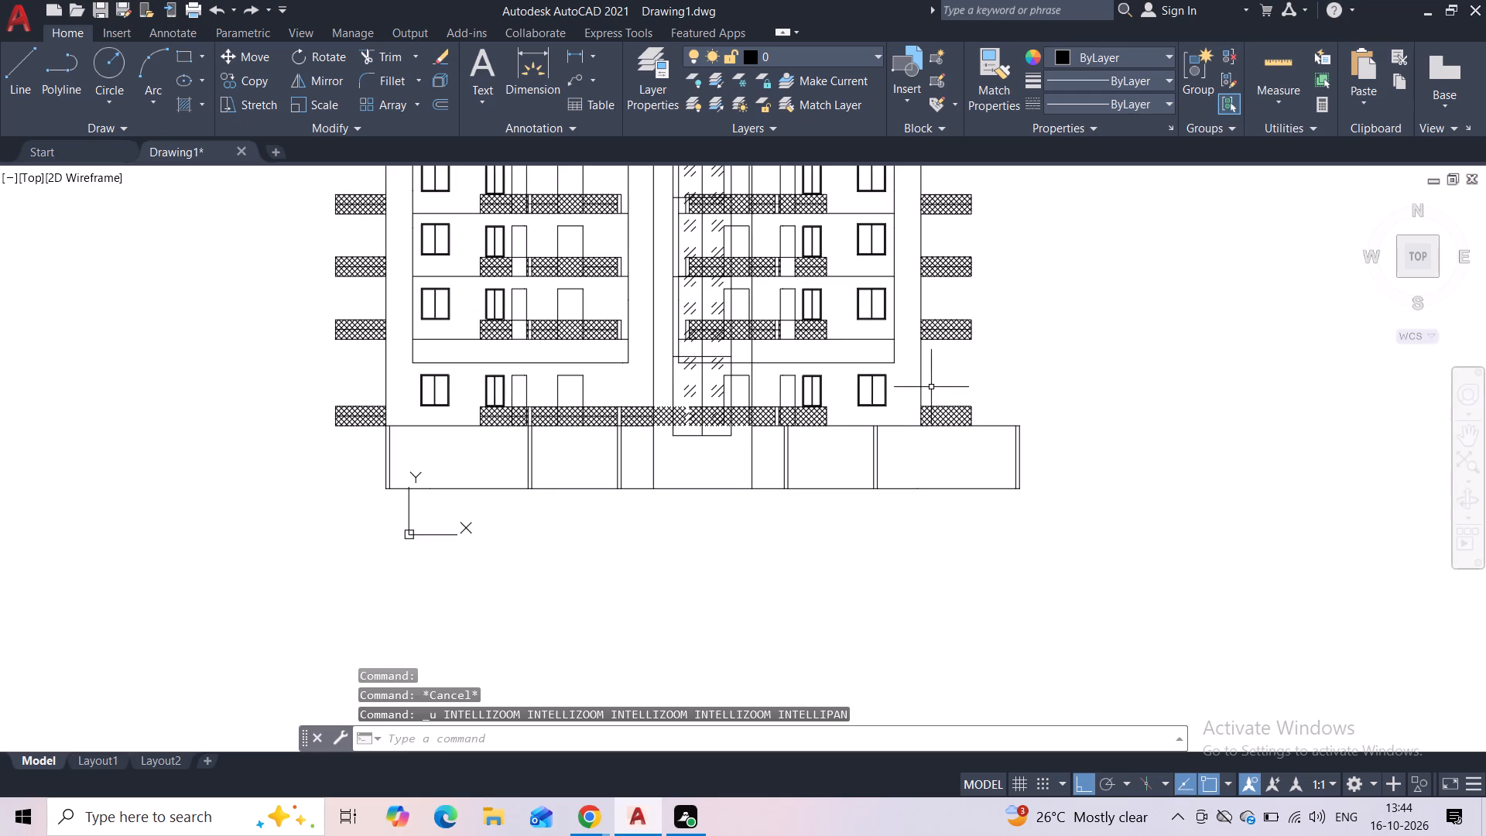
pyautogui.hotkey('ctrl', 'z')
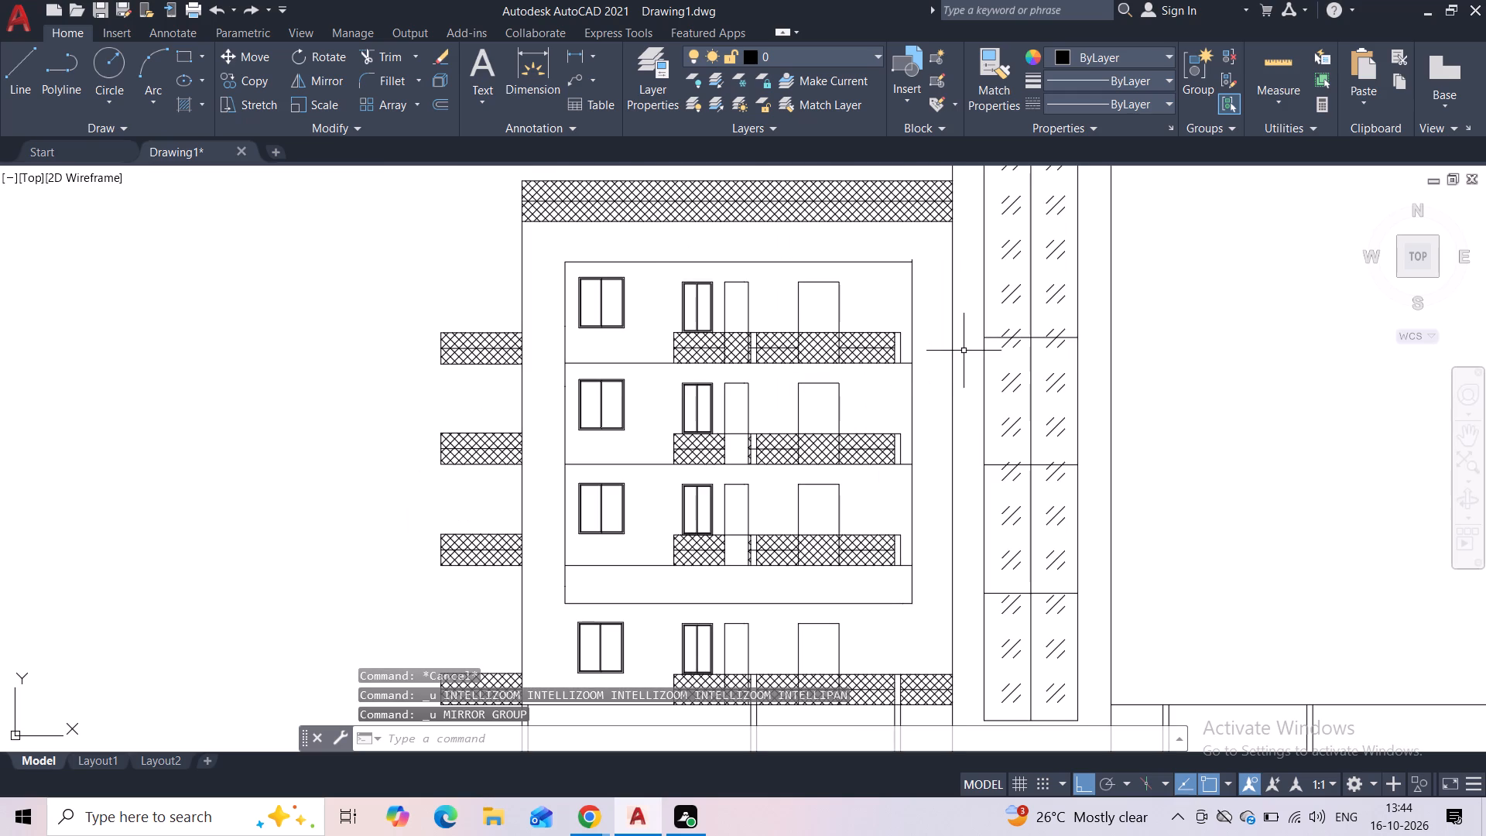
# Mirror the complete left wing, with its parapet, railings and side projections, about a vertical line through the tower's right edge, keeping the original.
pyautogui.scroll(-2, 879, 357)
pyautogui.click(882, 276)
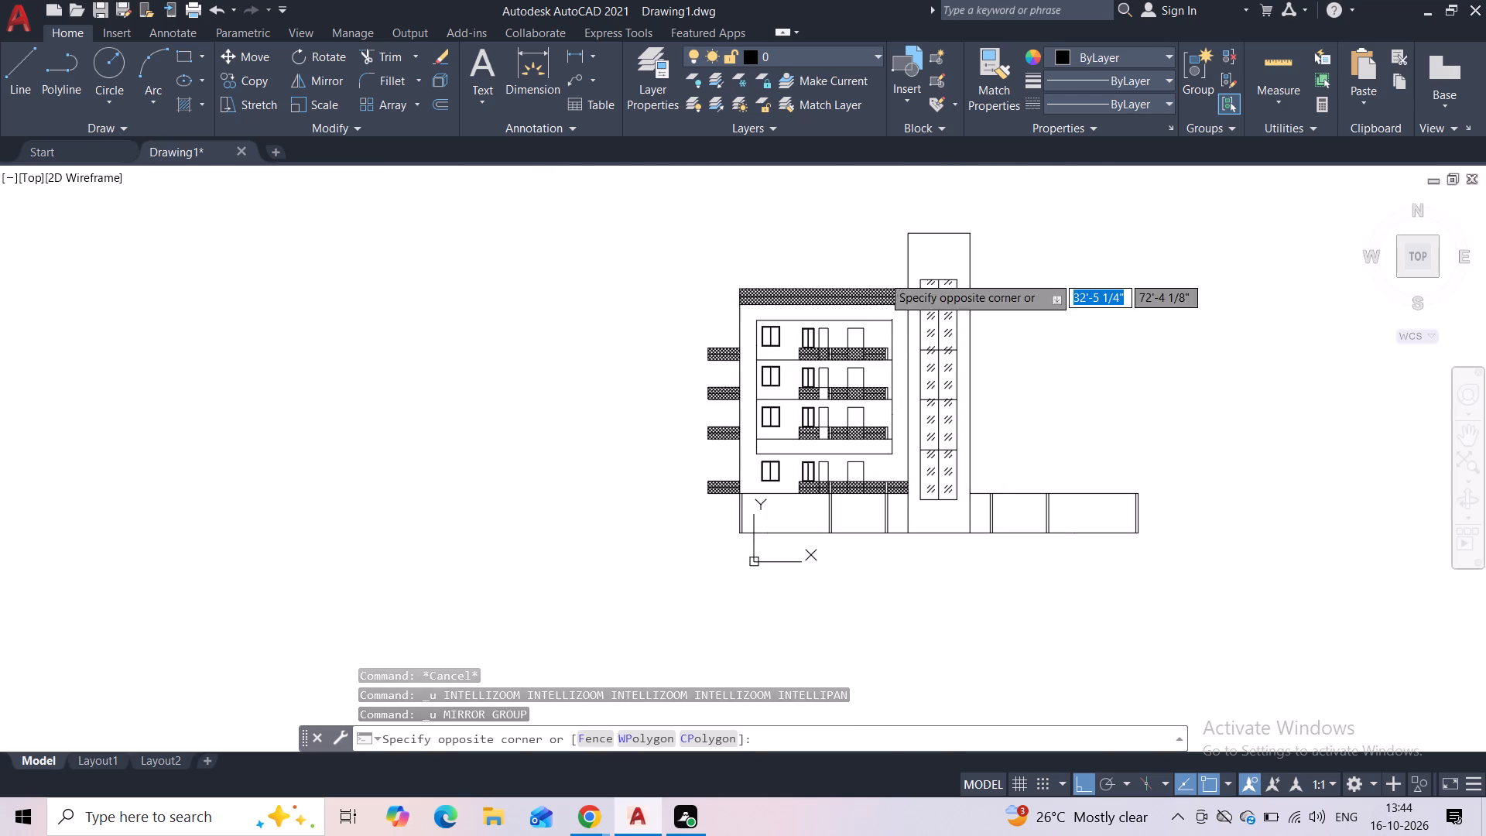
pyautogui.click(705, 485)
pyautogui.scroll(2, 796, 368)
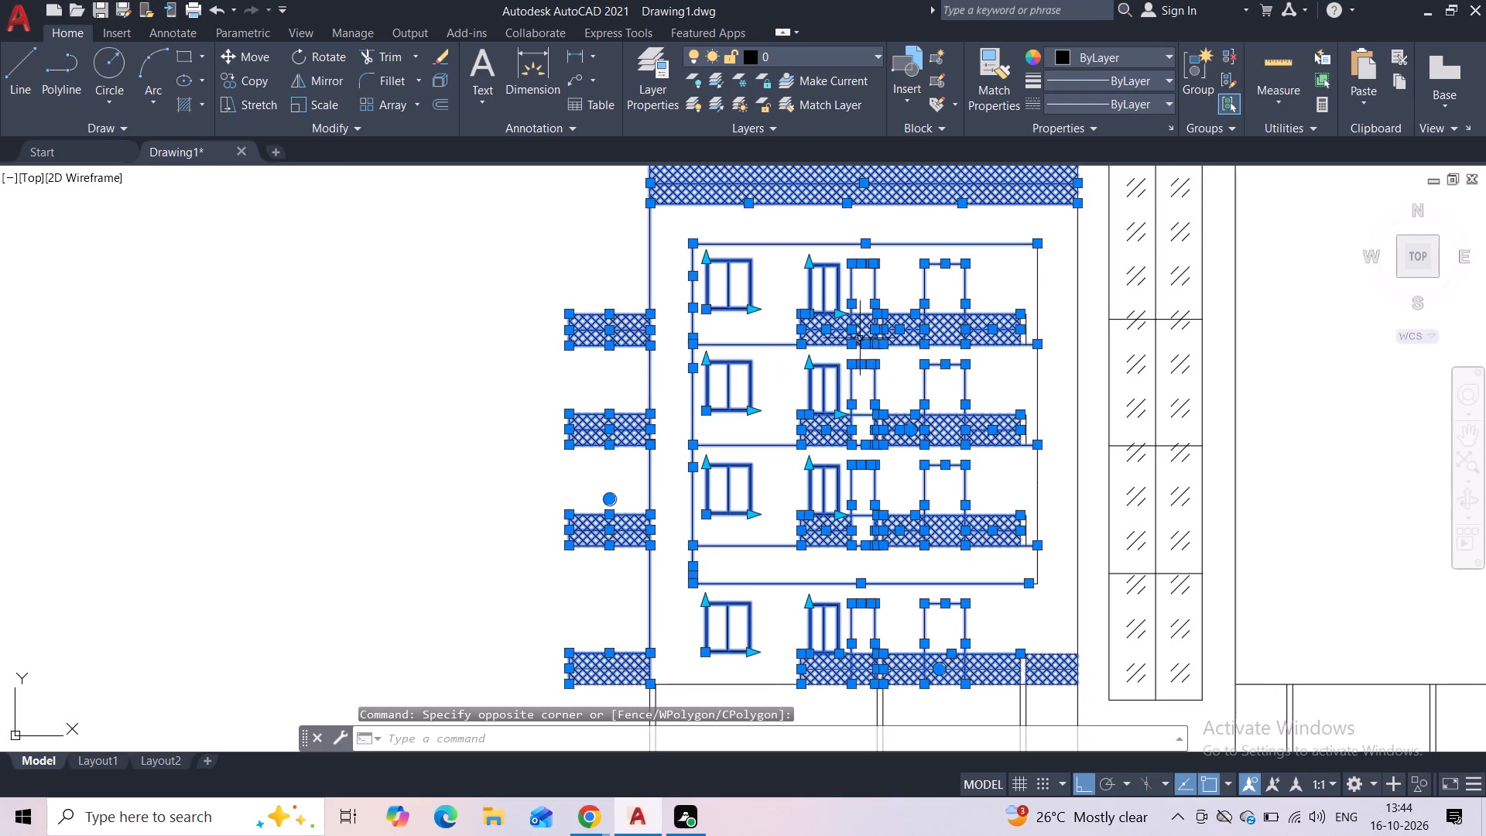
pyautogui.scroll(-1, 1055, 266)
pyautogui.click(1055, 266)
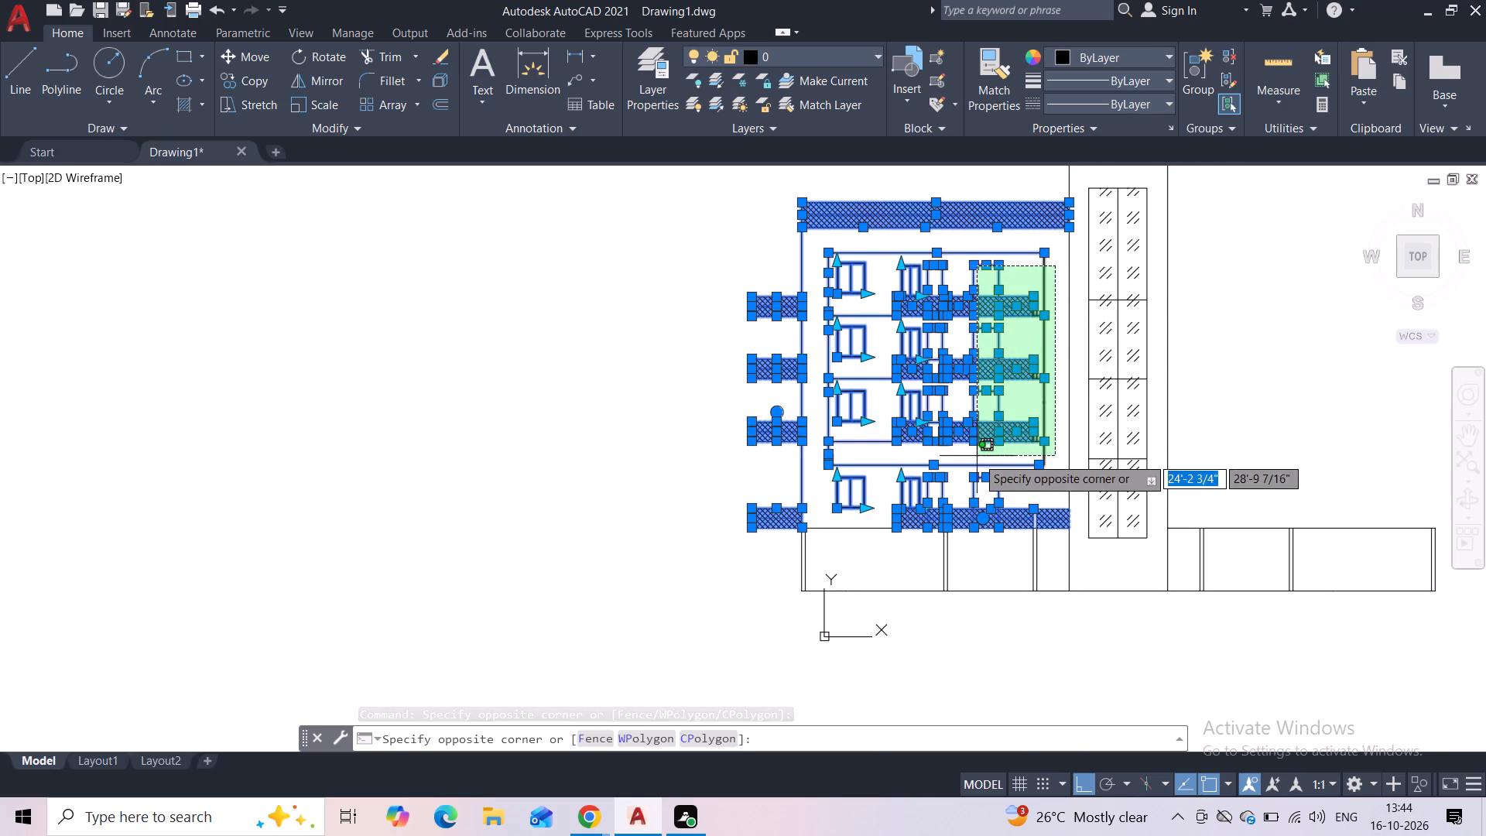
pyautogui.click(976, 457)
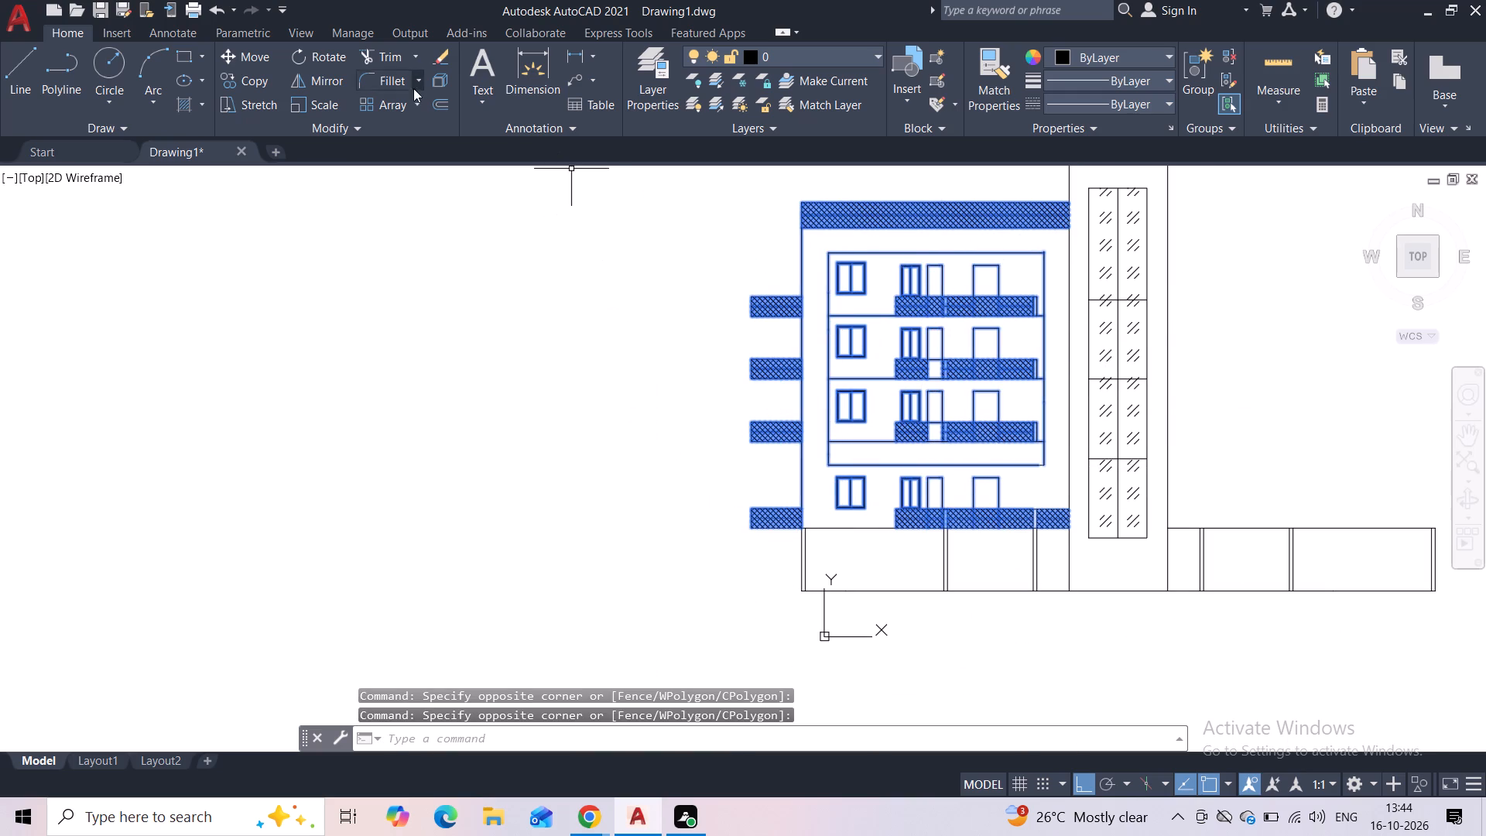
pyautogui.click(311, 82)
pyautogui.moveTo(594, 451); pyautogui.dragTo(416, 451, button='middle')
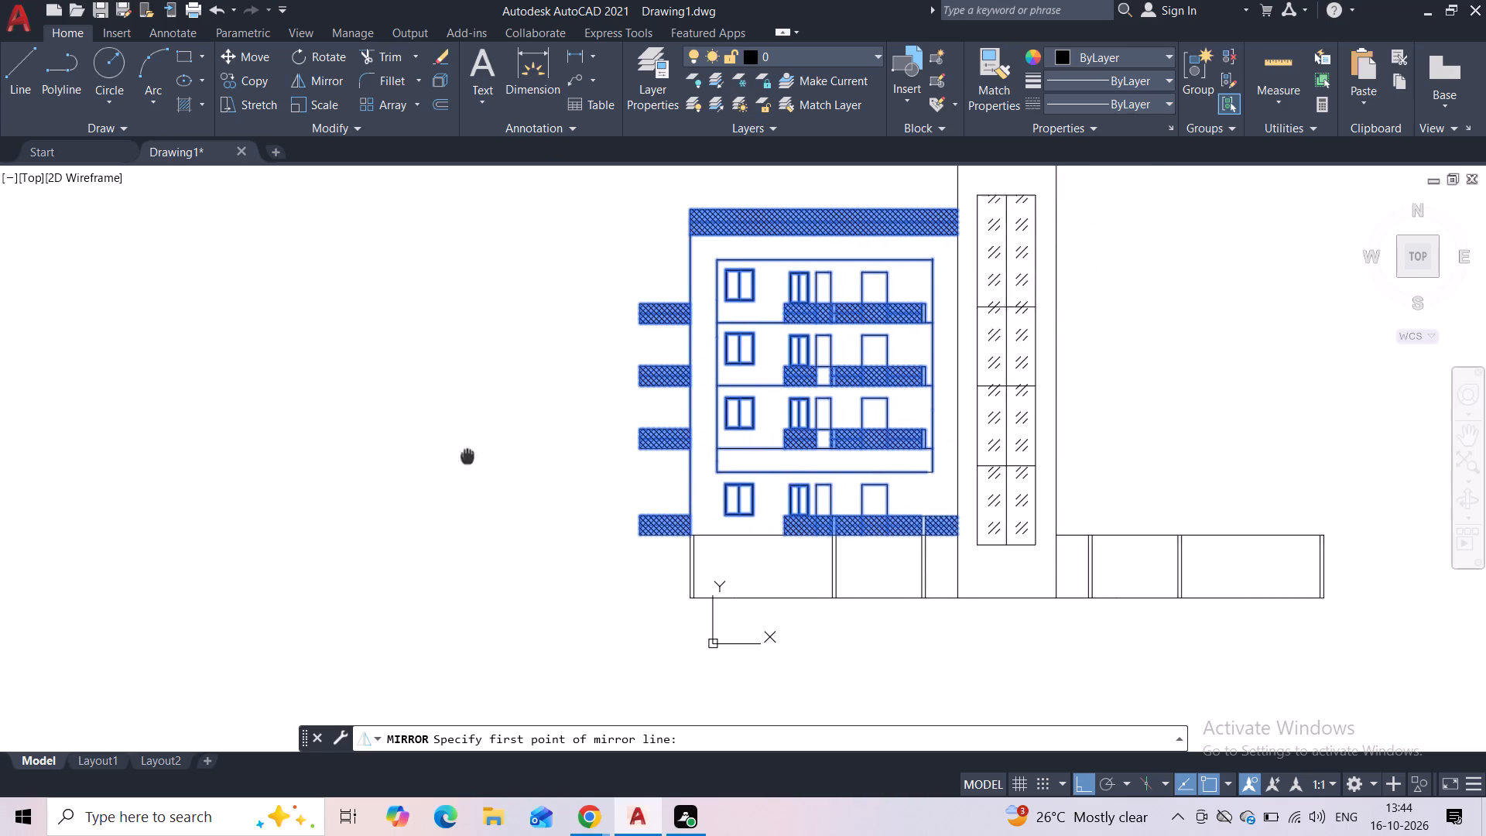
pyautogui.moveTo(416, 451); pyautogui.dragTo(357, 451, button='middle')
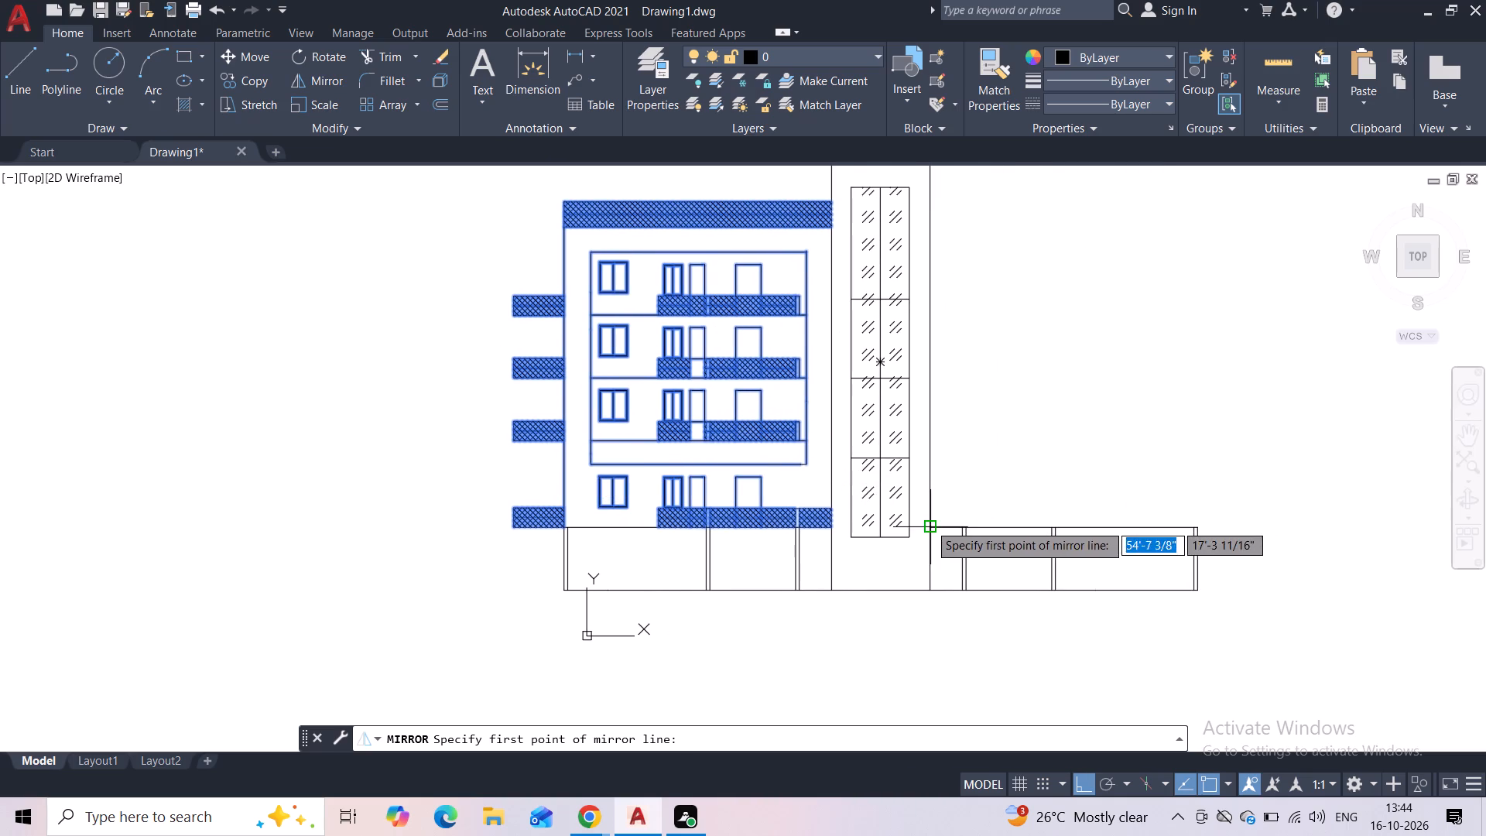
pyautogui.click(928, 524)
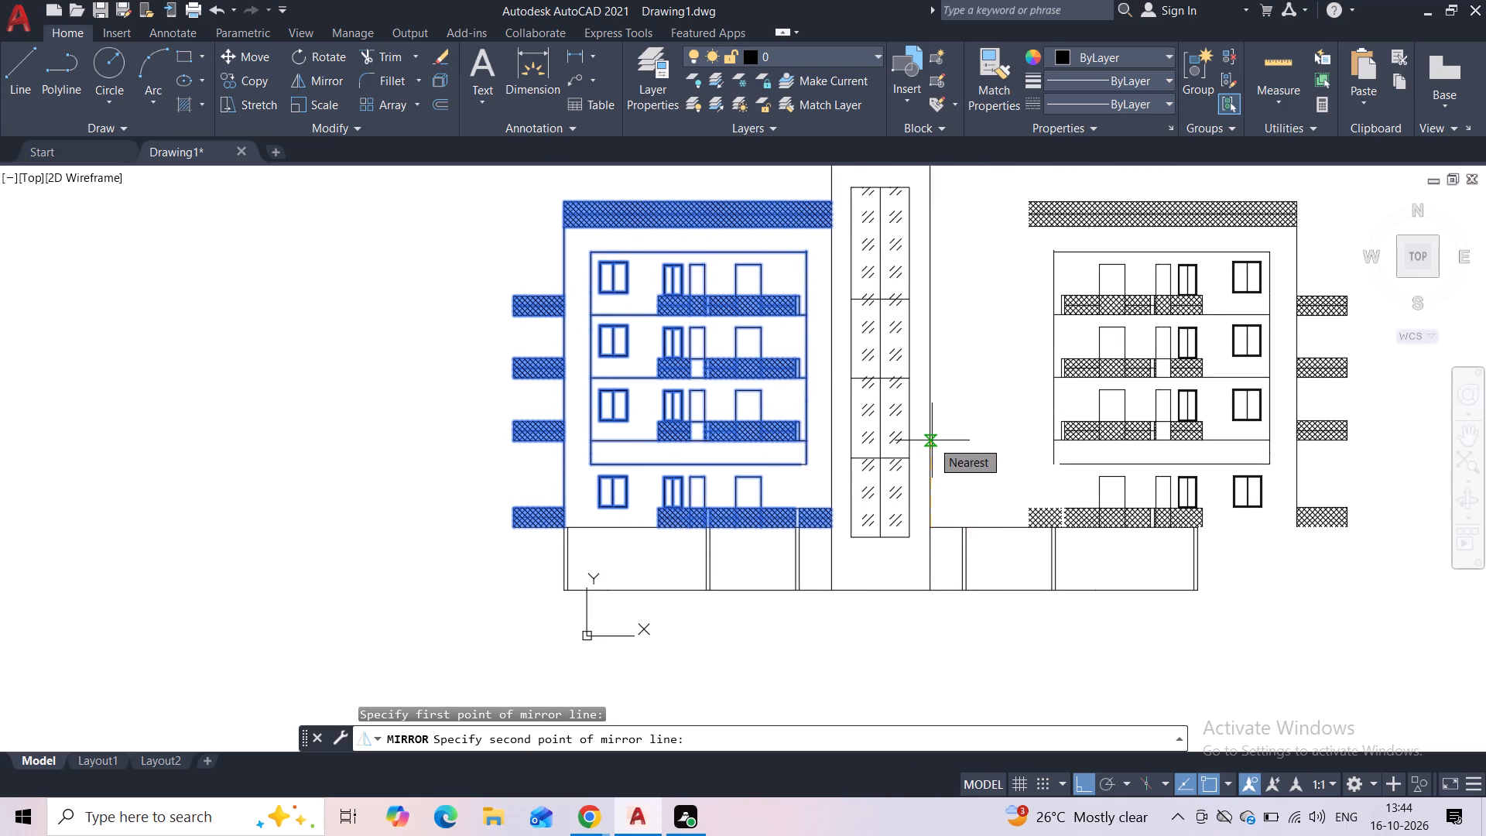
pyautogui.click(961, 380)
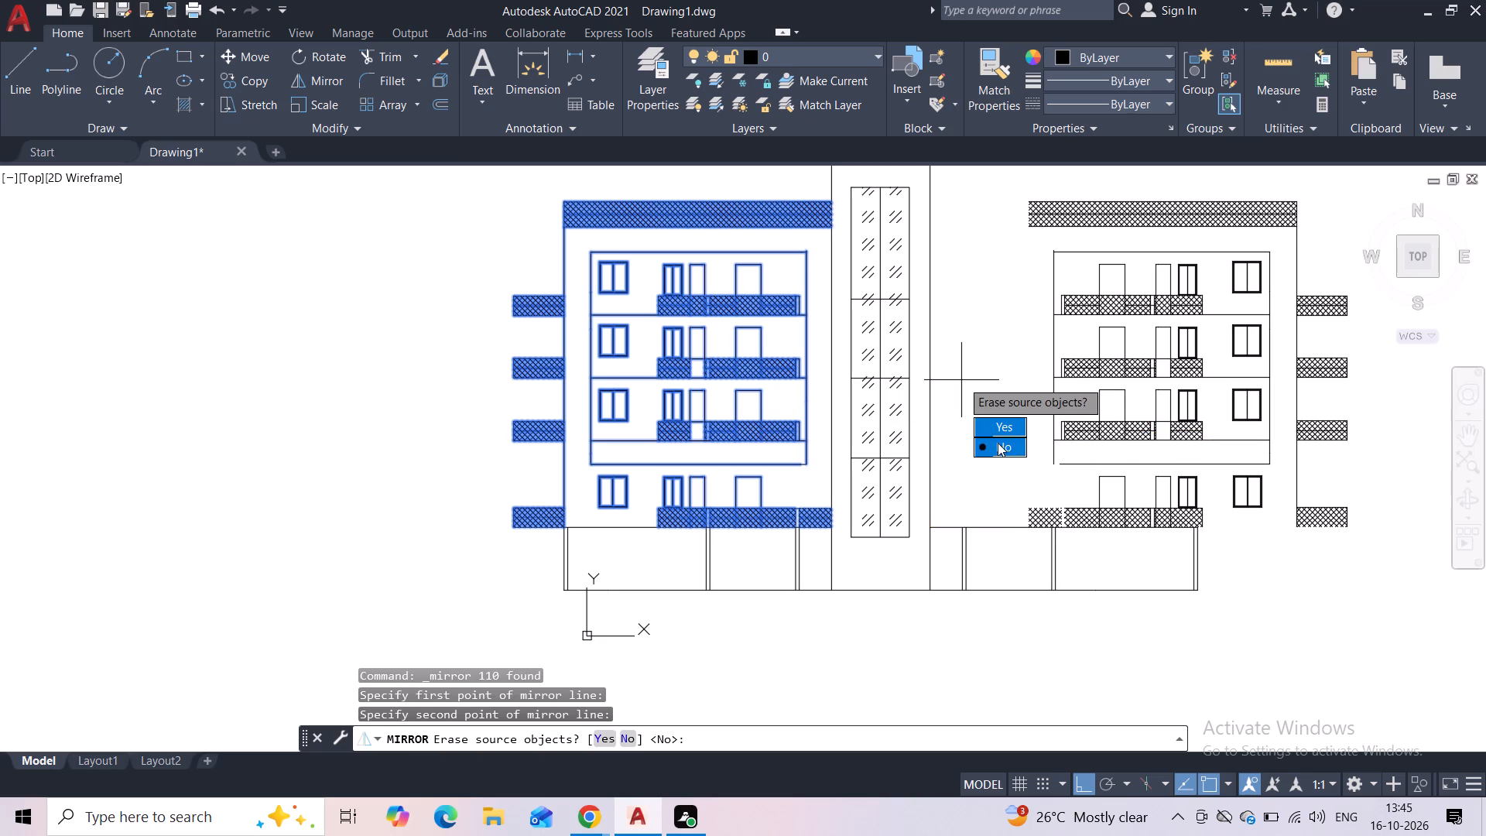
pyautogui.moveTo(998, 443); pyautogui.dragTo(961, 380)
# Move the complete mirrored wing horizontally so the inner upper corner of its roof parapet meets the tower's right edge.
pyautogui.scroll(-1, 988, 351)
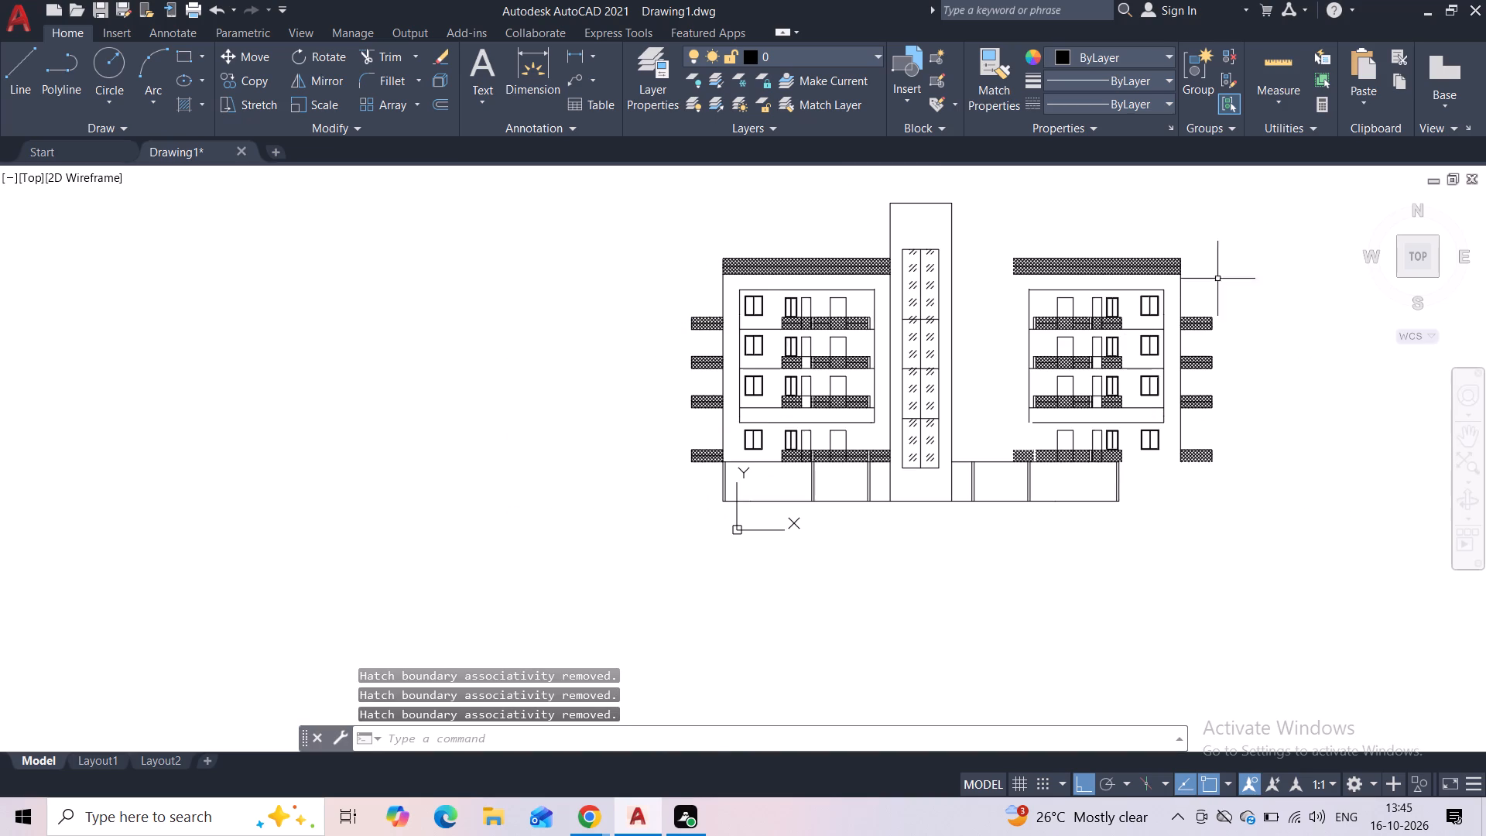
pyautogui.click(1240, 245)
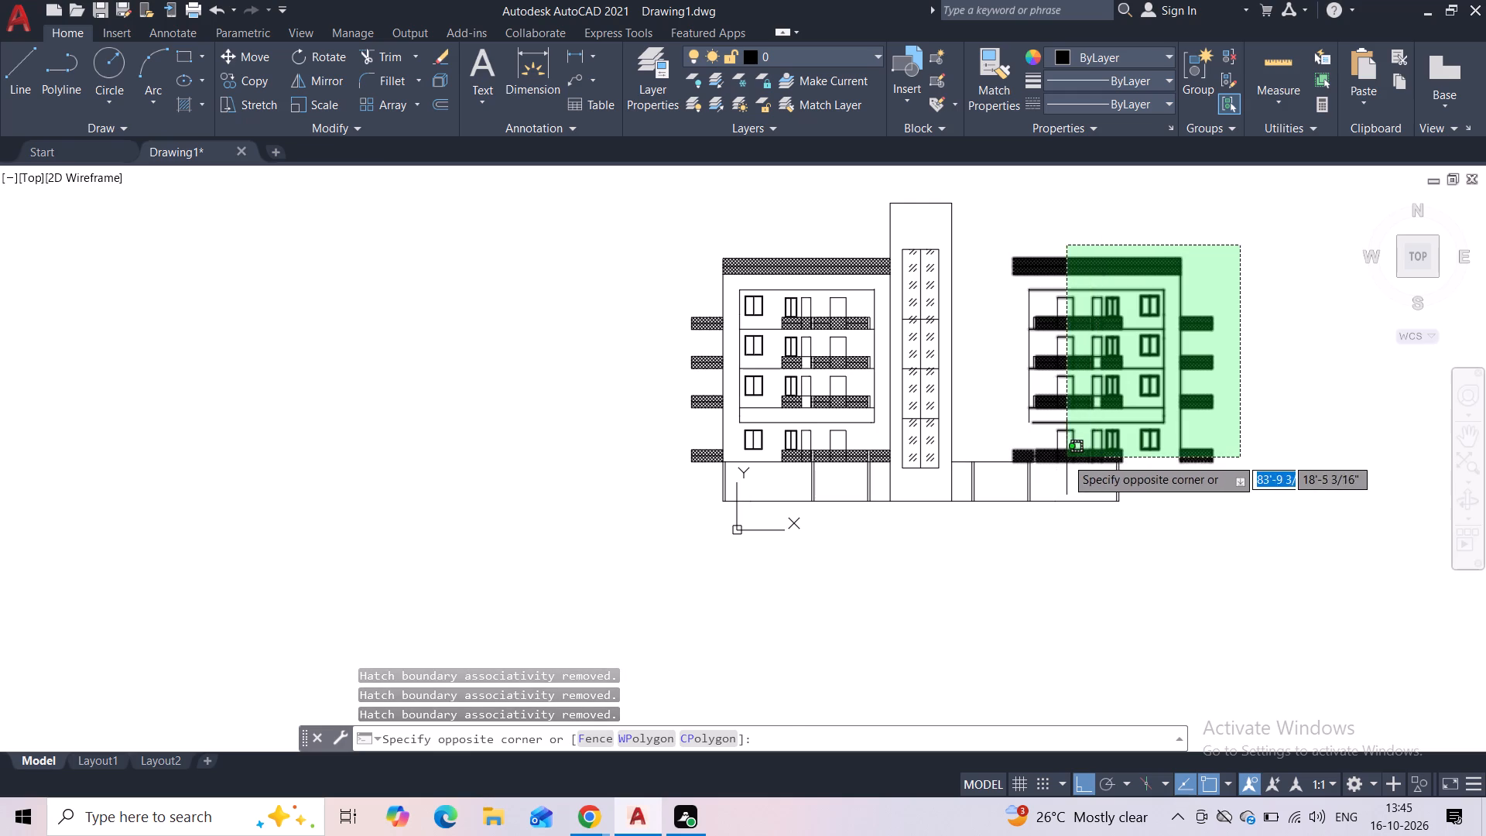
pyautogui.click(1047, 456)
pyautogui.scroll(2, 1053, 371)
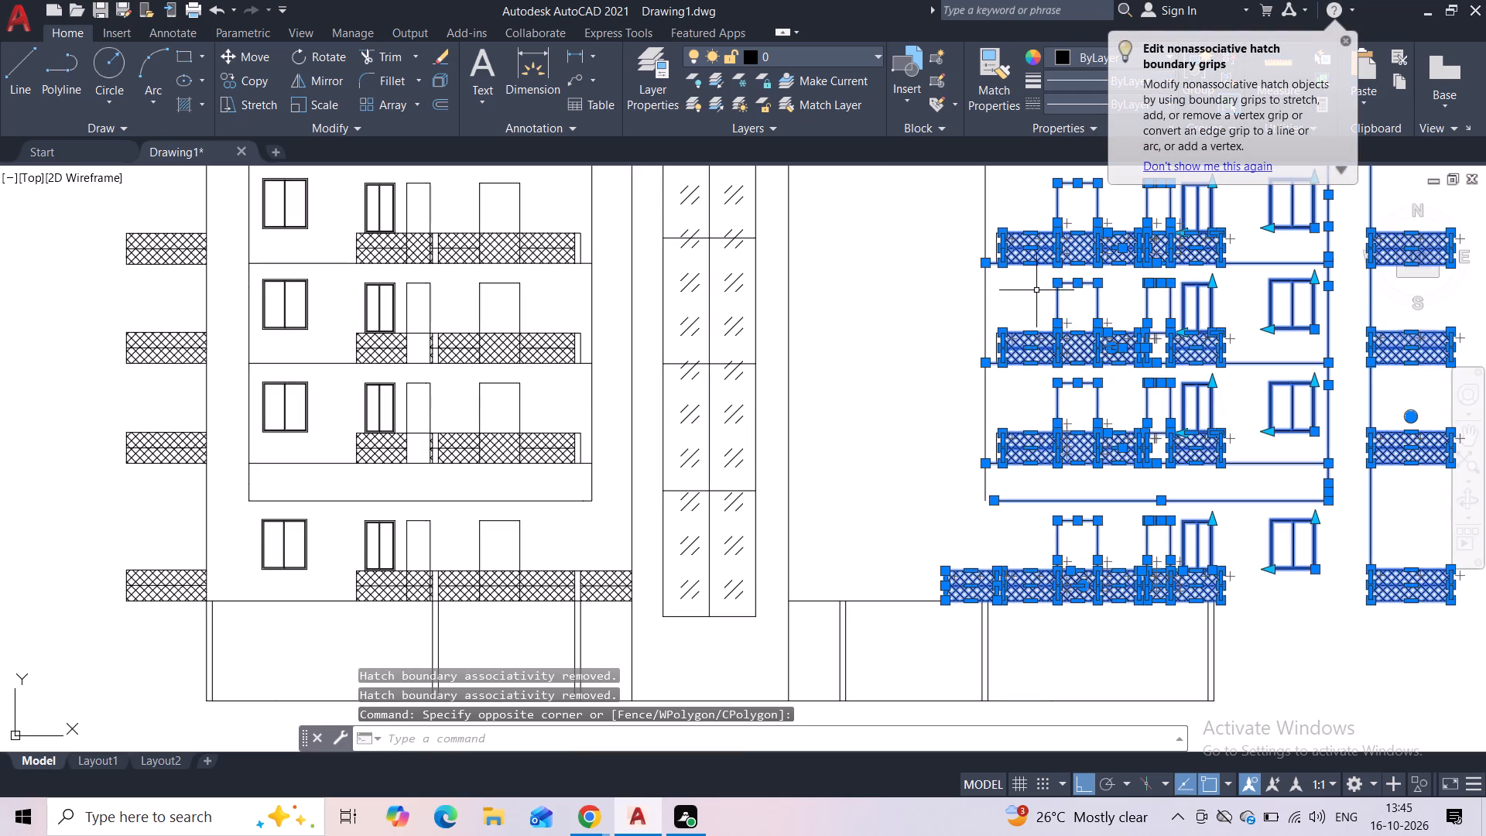
pyautogui.scroll(-1, 1038, 245)
pyautogui.click(1031, 221)
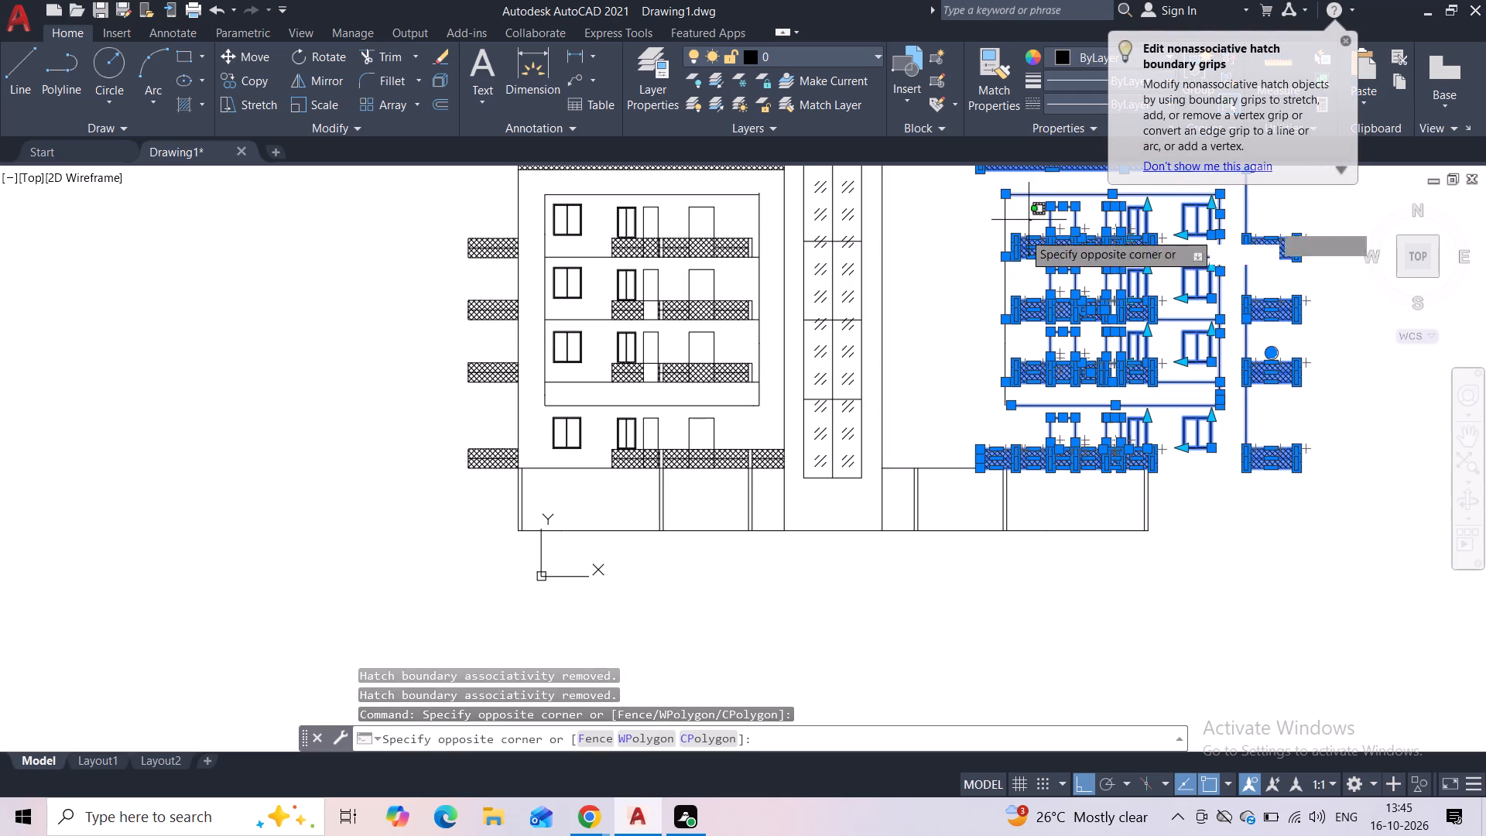
pyautogui.click(978, 384)
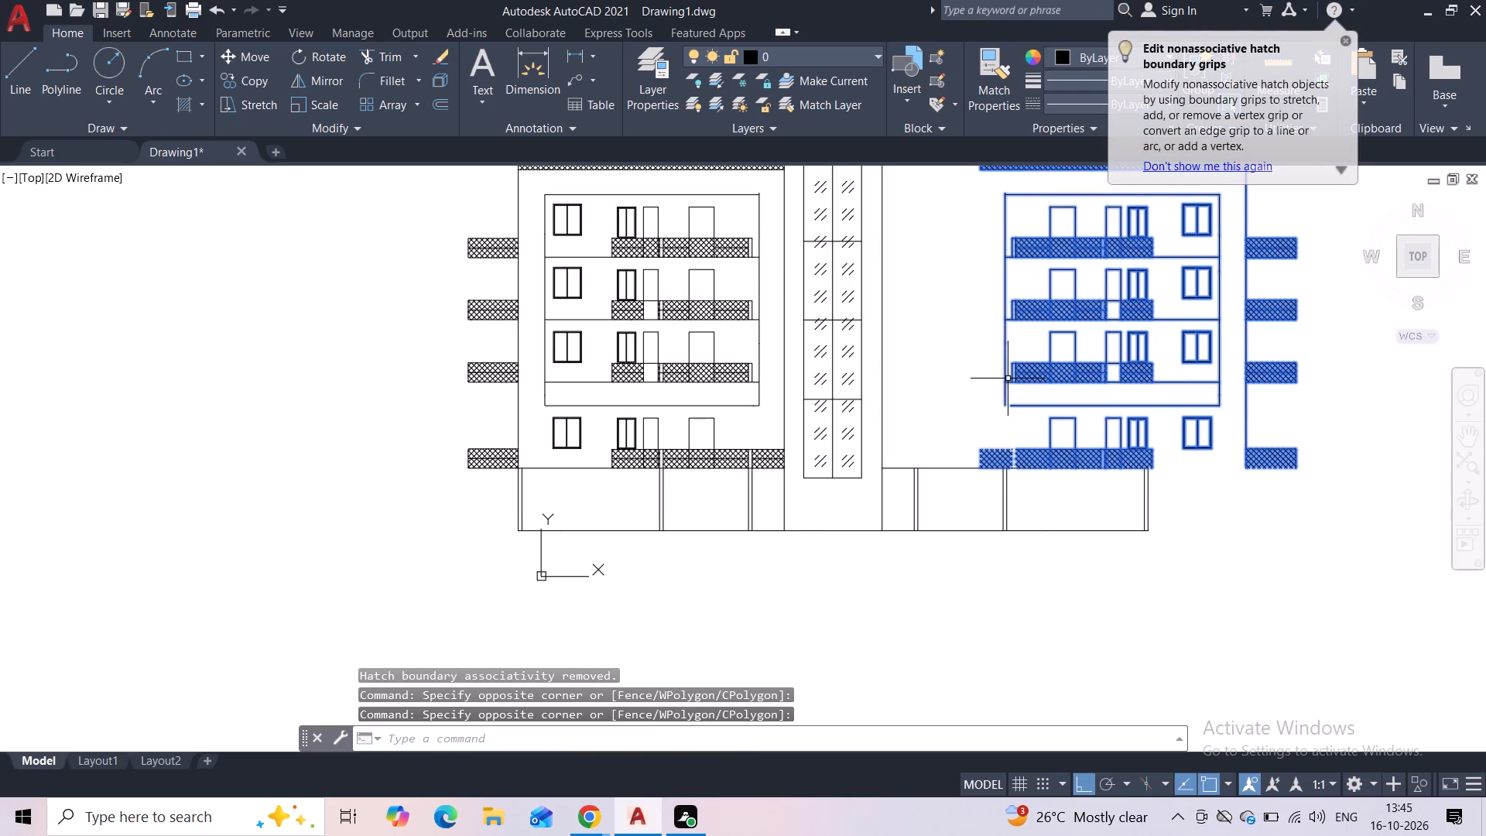
pyautogui.scroll(3, 1008, 379)
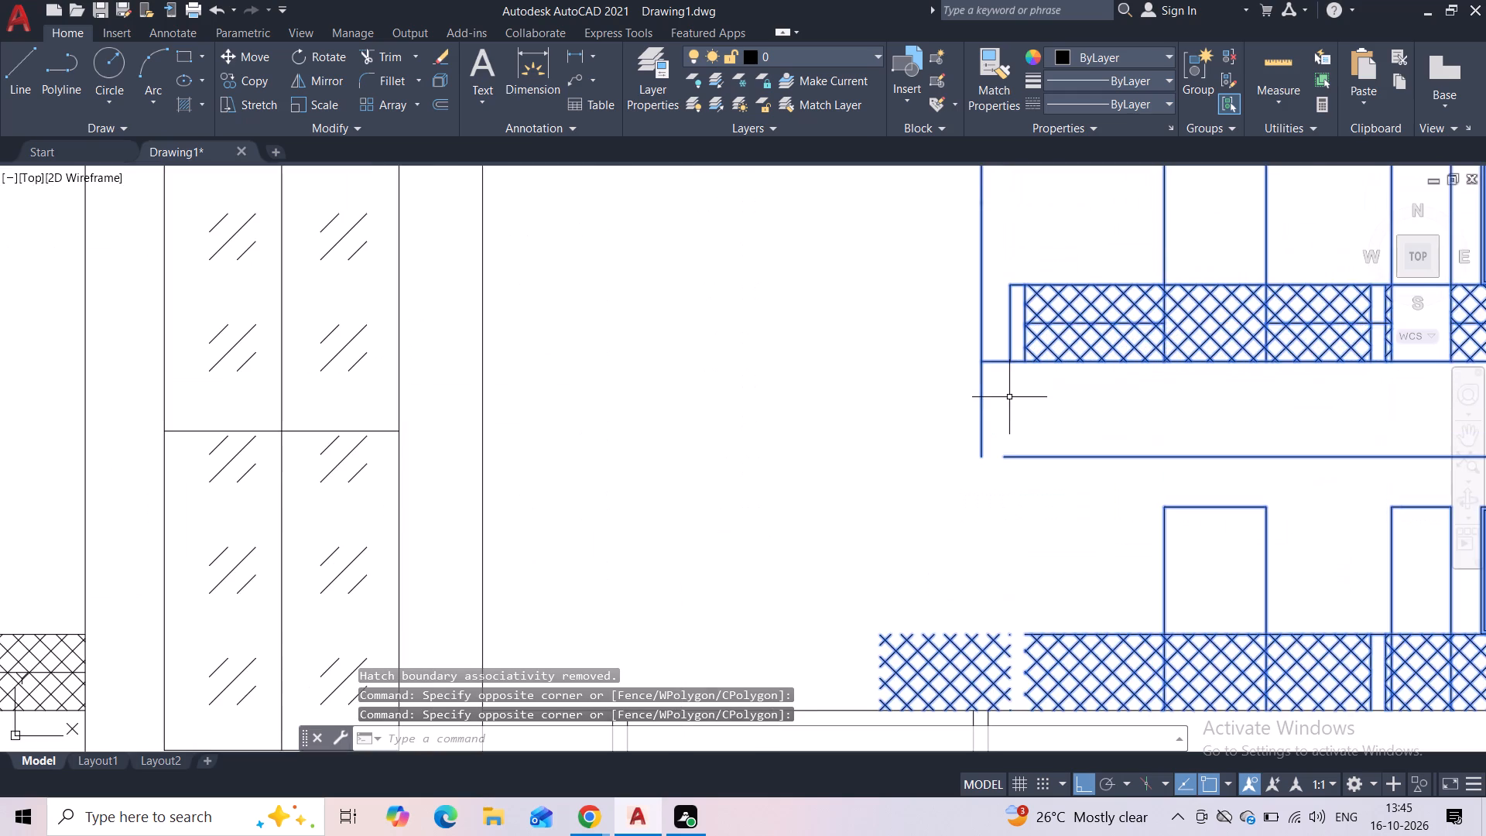
pyautogui.scroll(-2, 1019, 417)
pyautogui.moveTo(951, 359); pyautogui.dragTo(902, 483, button='middle')
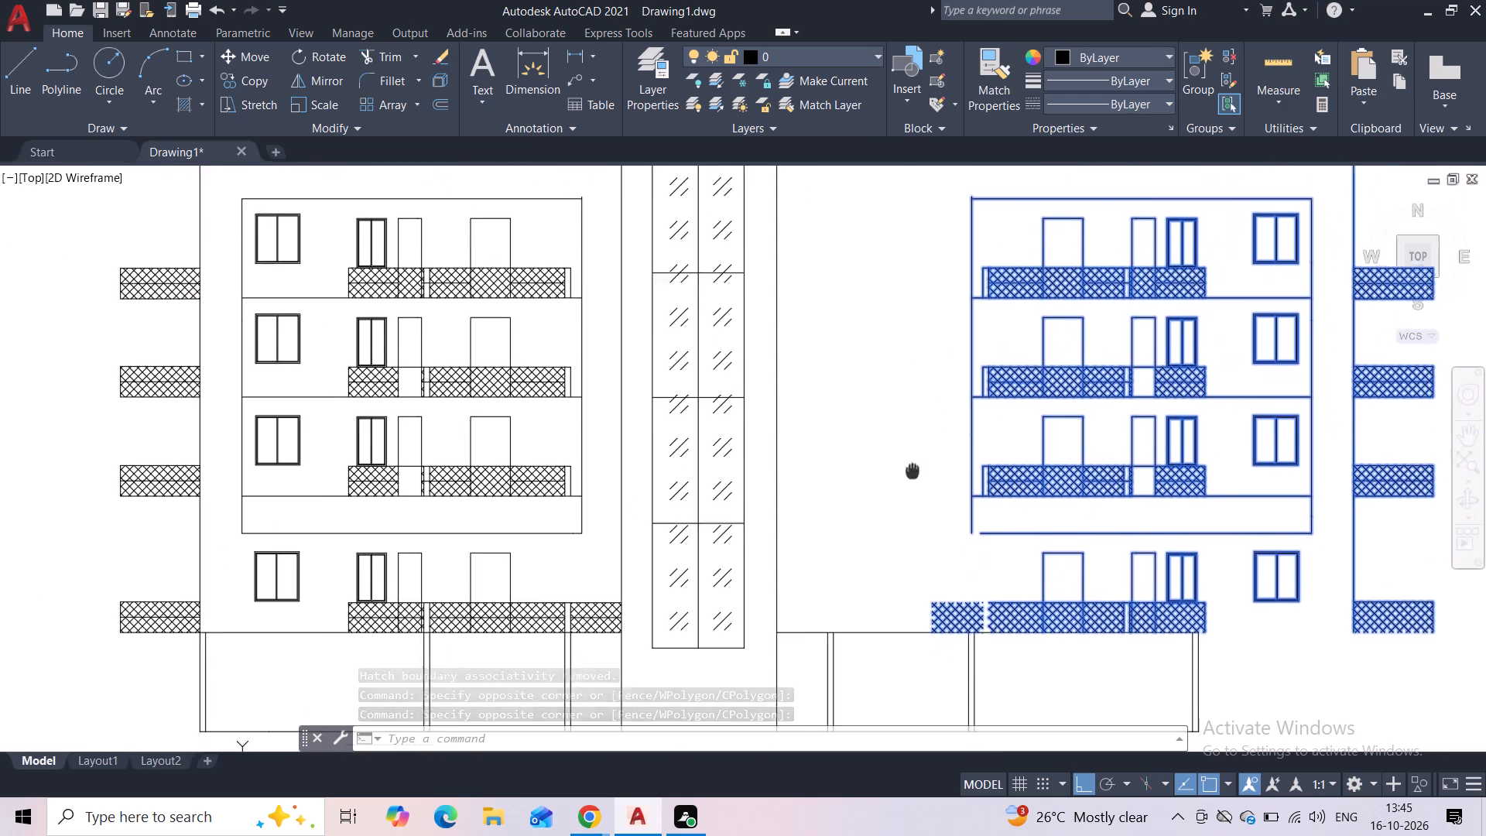
pyautogui.moveTo(902, 483); pyautogui.dragTo(865, 515, button='middle')
pyautogui.moveTo(841, 332); pyautogui.dragTo(811, 410, button='middle')
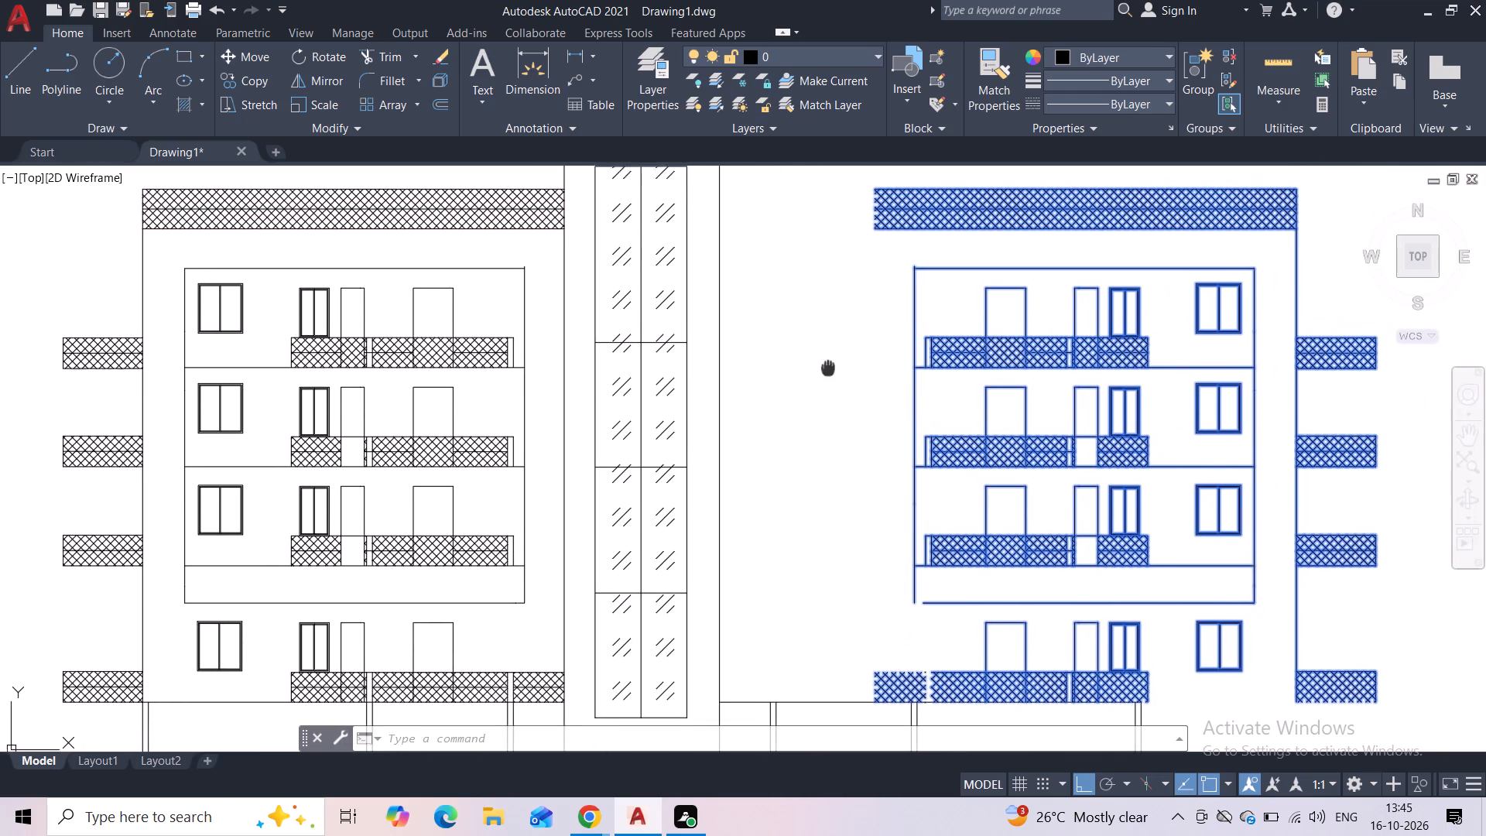
pyautogui.moveTo(811, 410); pyautogui.dragTo(809, 412, button='middle')
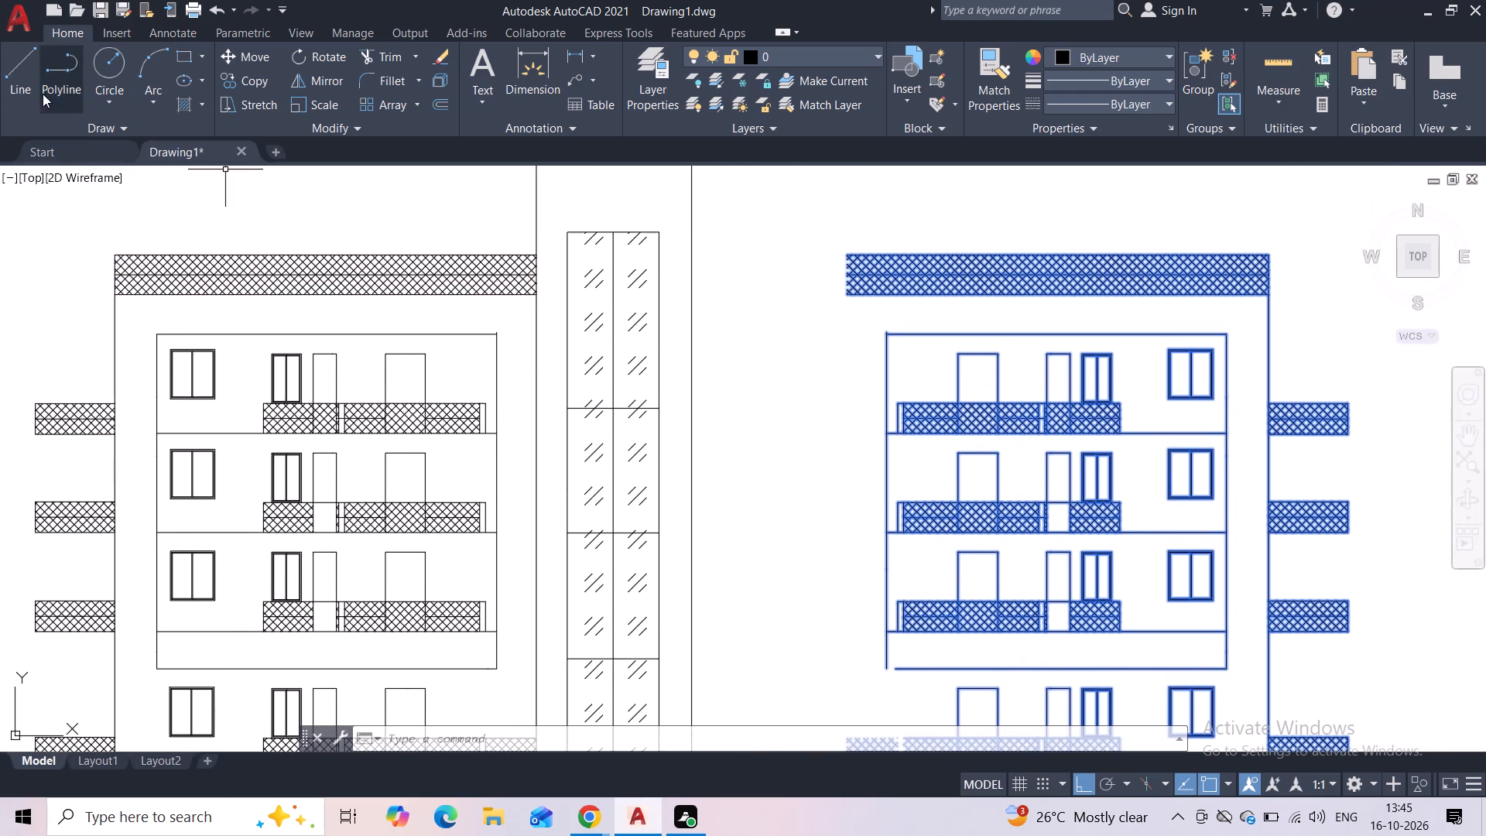
pyautogui.click(231, 67)
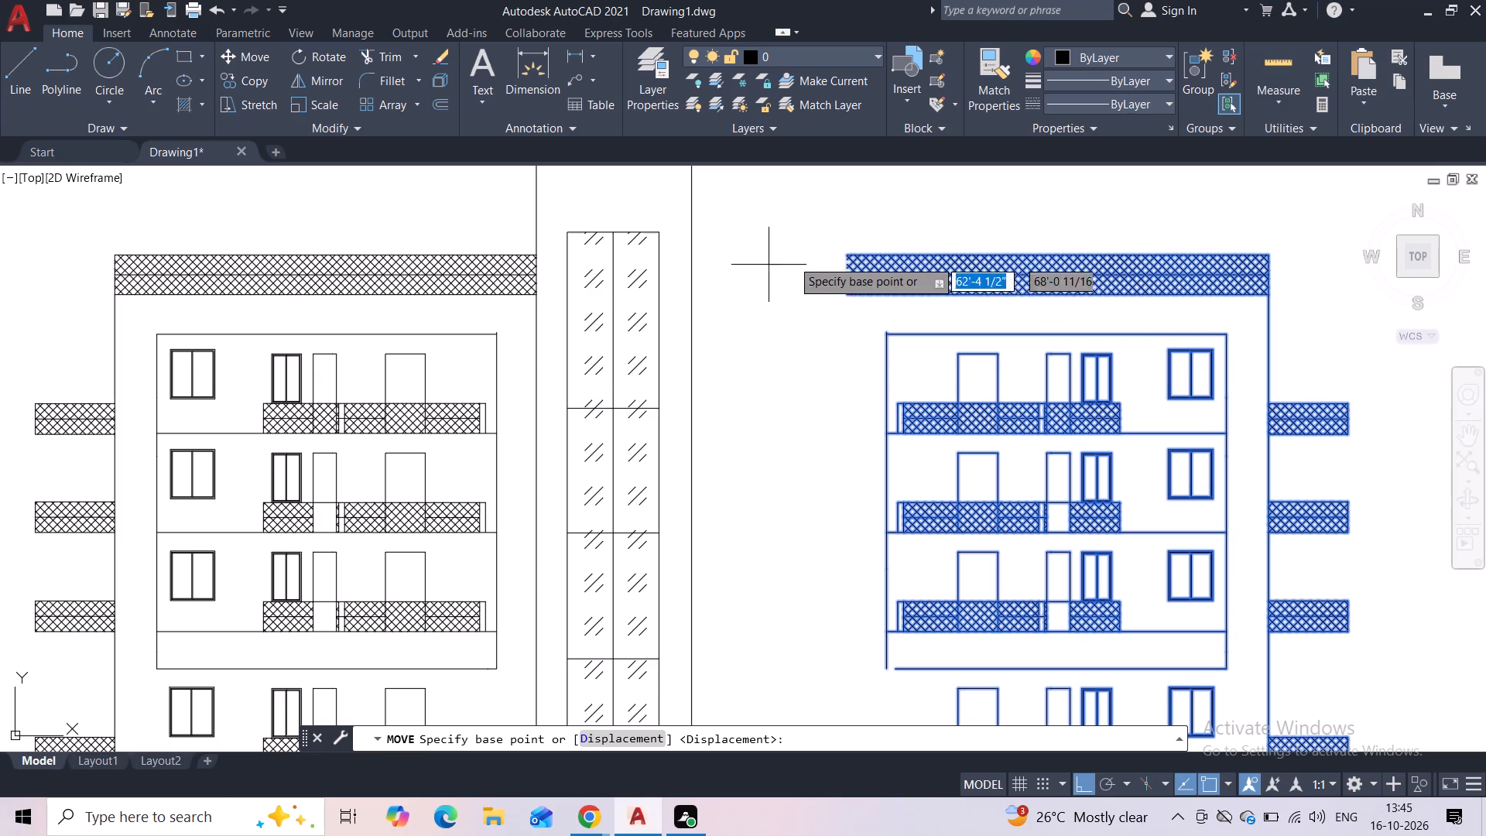
pyautogui.click(849, 254)
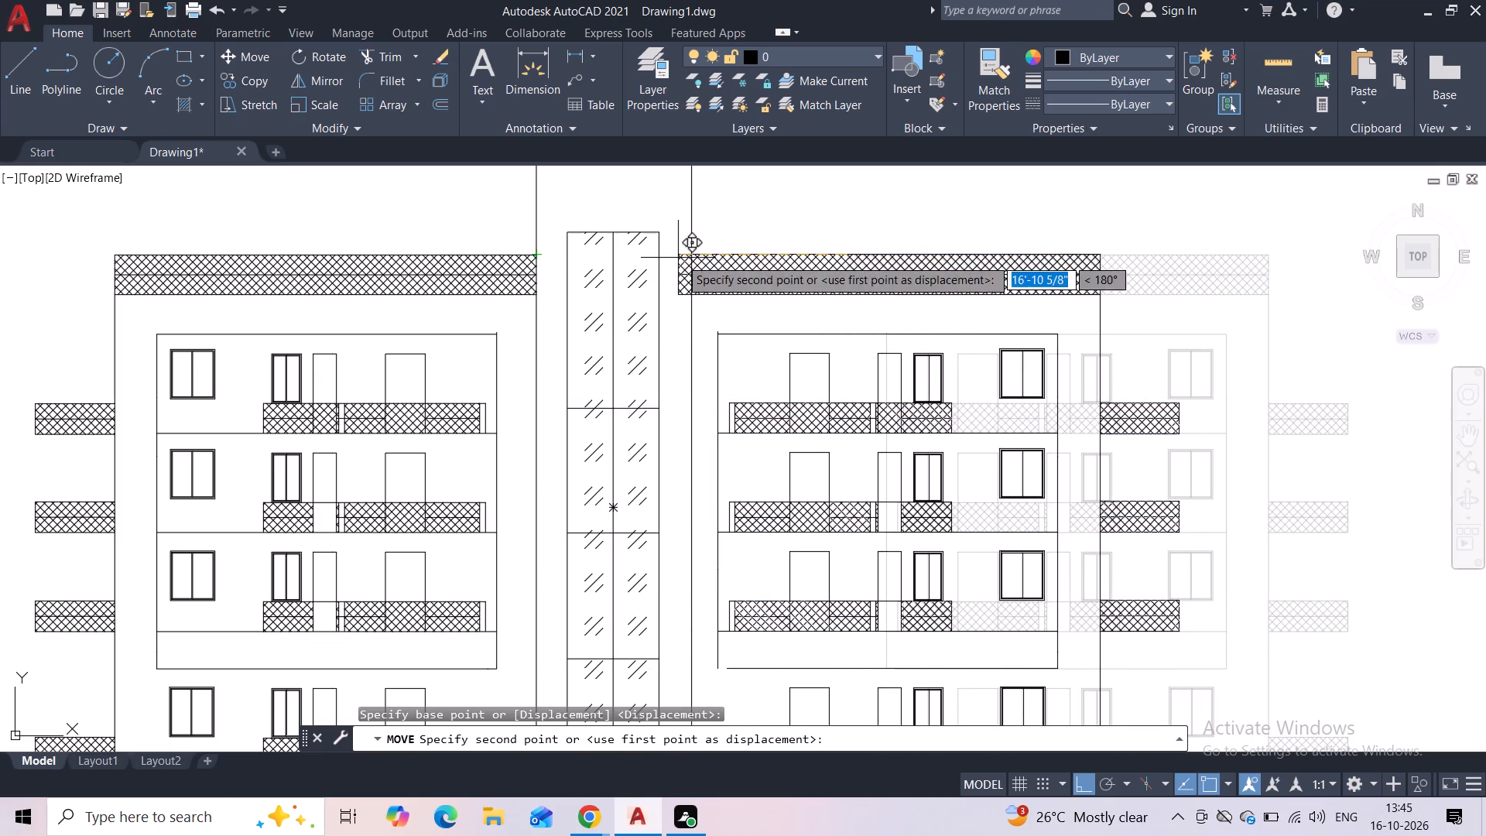
pyautogui.click(692, 256)
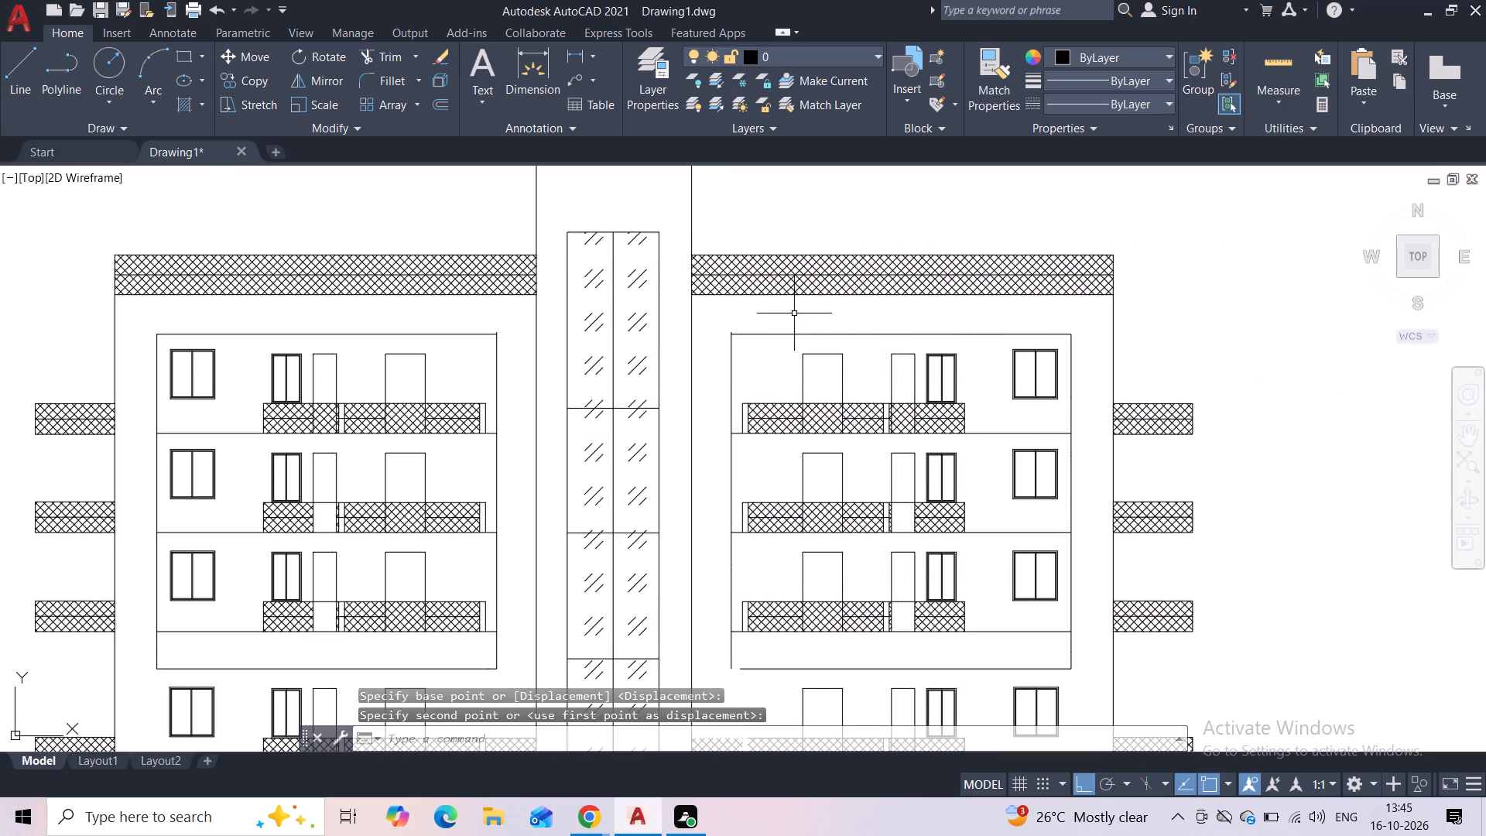
# Draw a short horizontal line closing the gap at the inner bottom corner of the right wing's balcony frame.
pyautogui.moveTo(794, 313); pyautogui.dragTo(791, 218, button='middle')
pyautogui.moveTo(754, 539); pyautogui.dragTo(752, 538, button='middle')
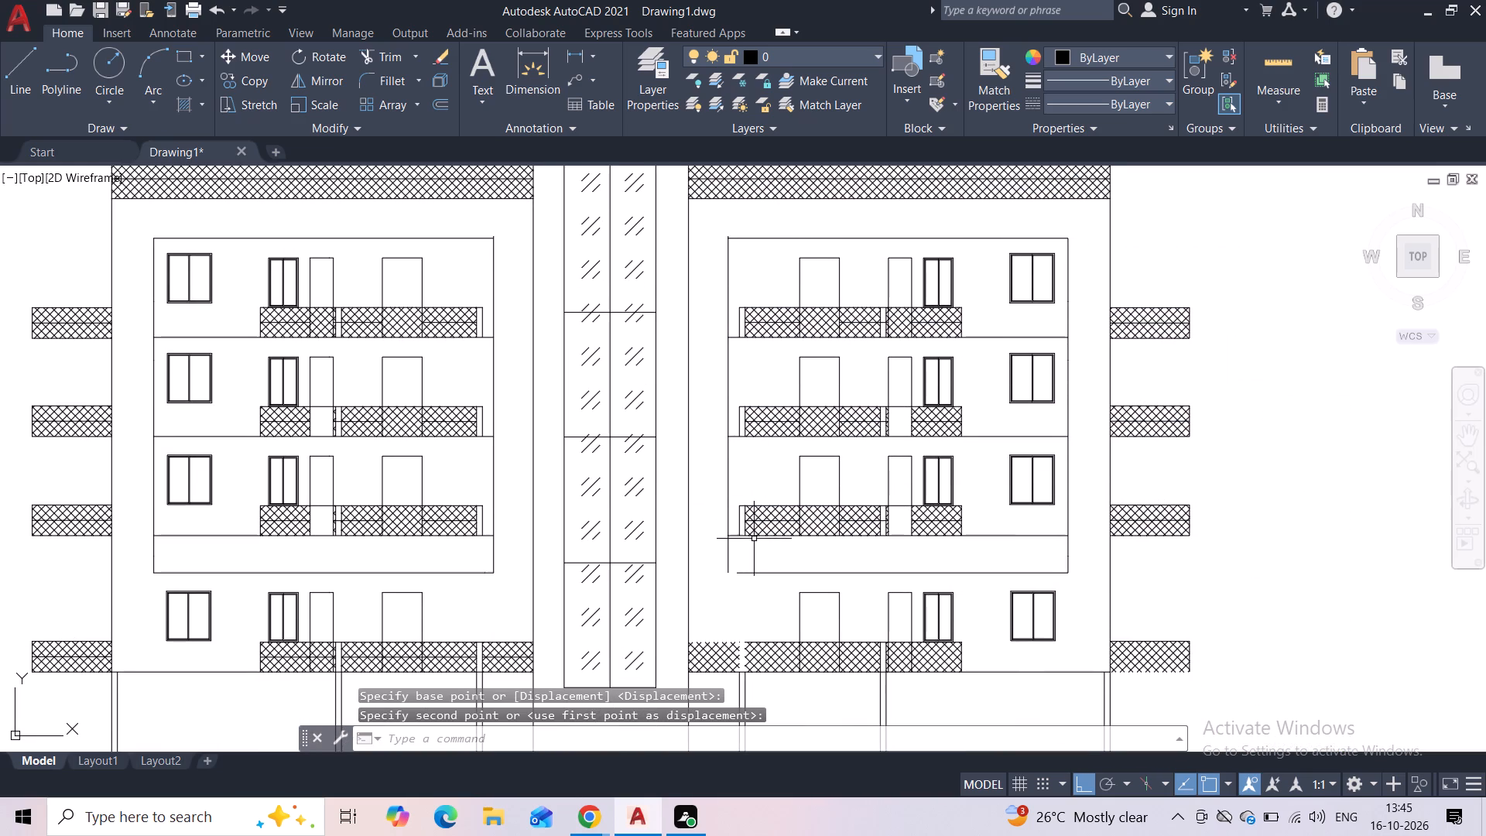
pyautogui.moveTo(752, 538); pyautogui.dragTo(745, 371, button='middle')
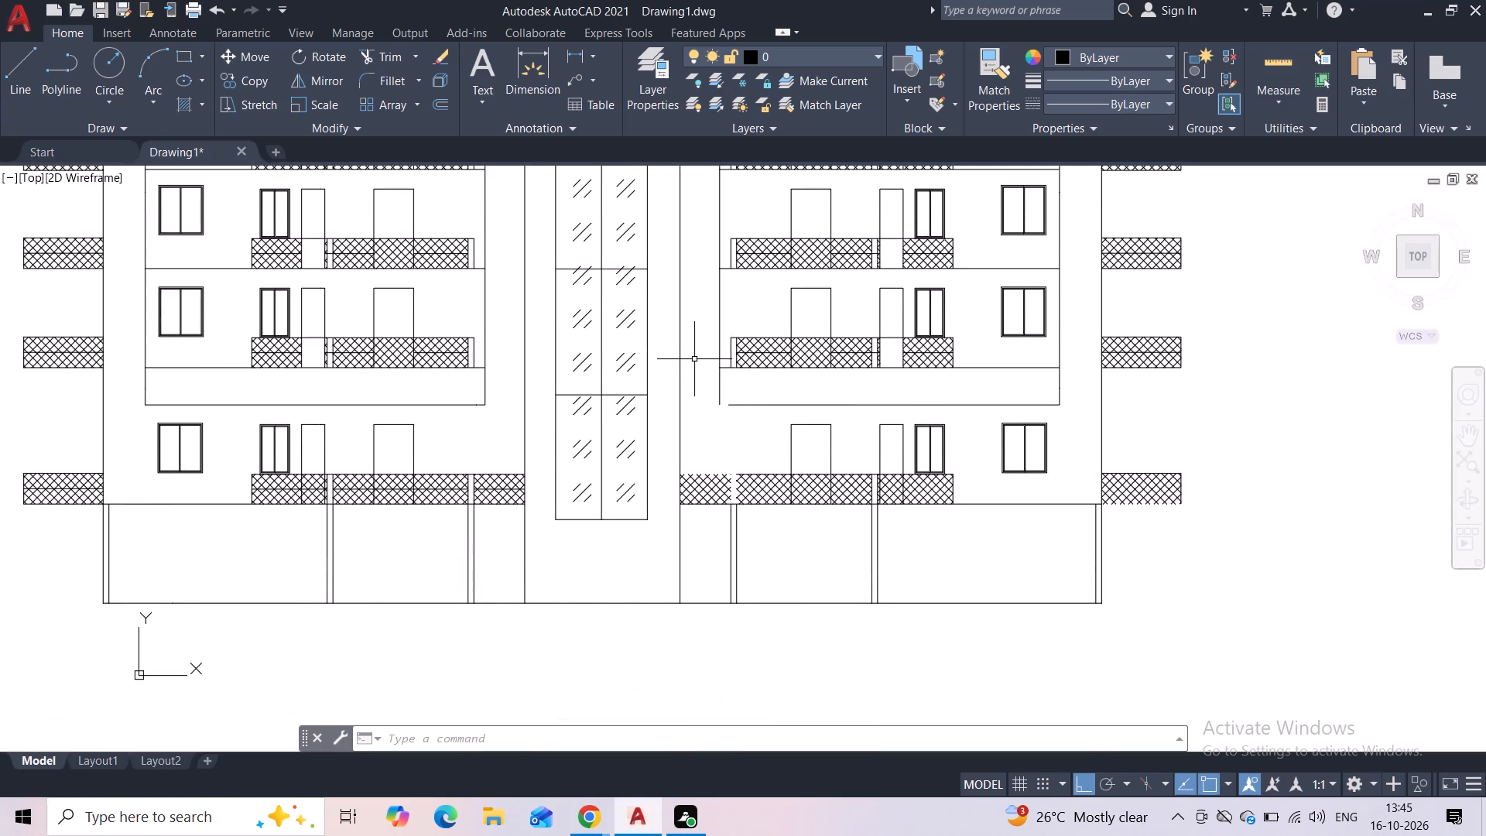
pyautogui.scroll(2, 731, 481)
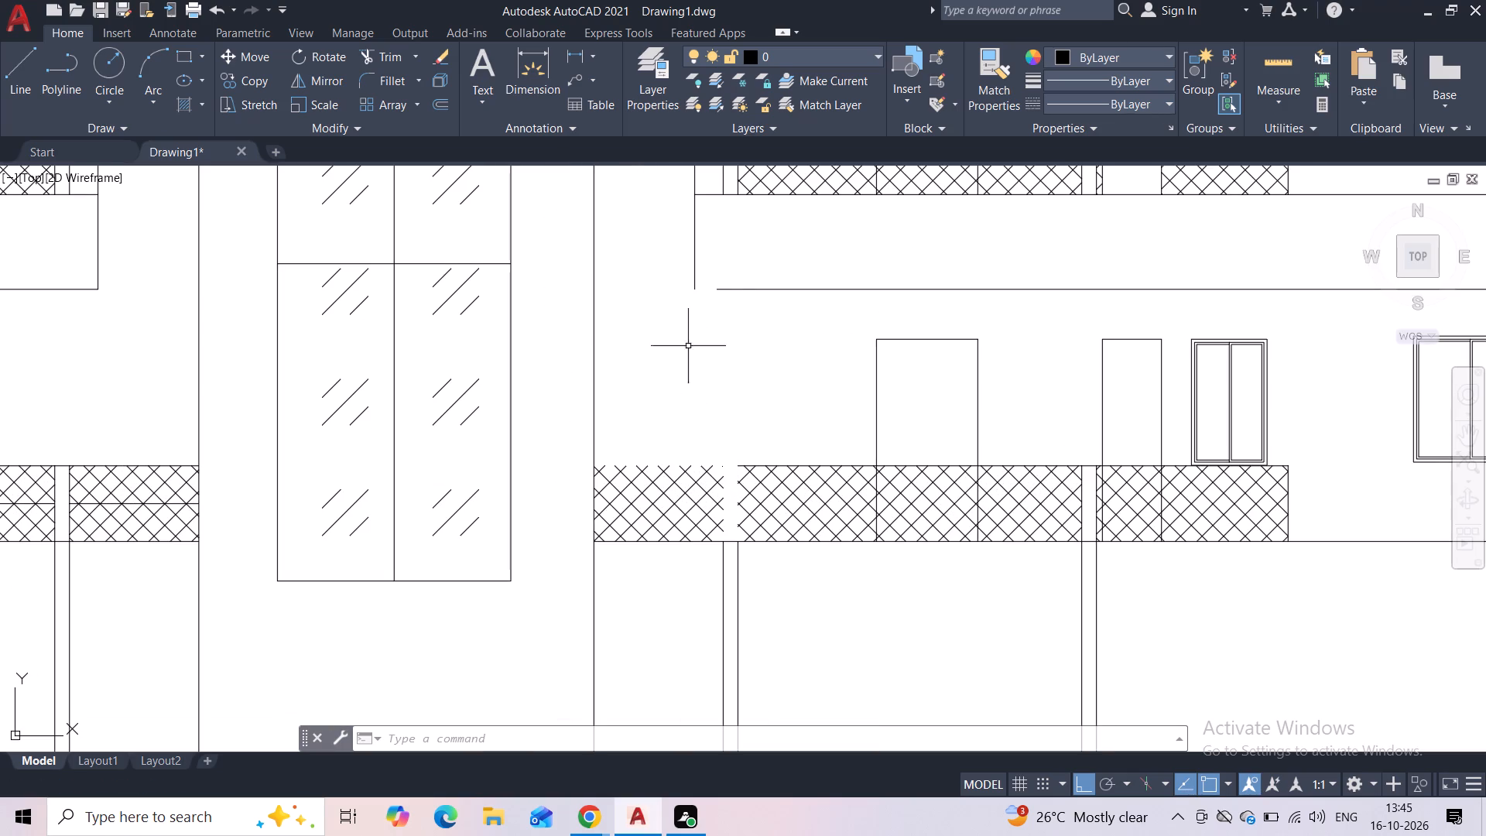
pyautogui.click(32, 81)
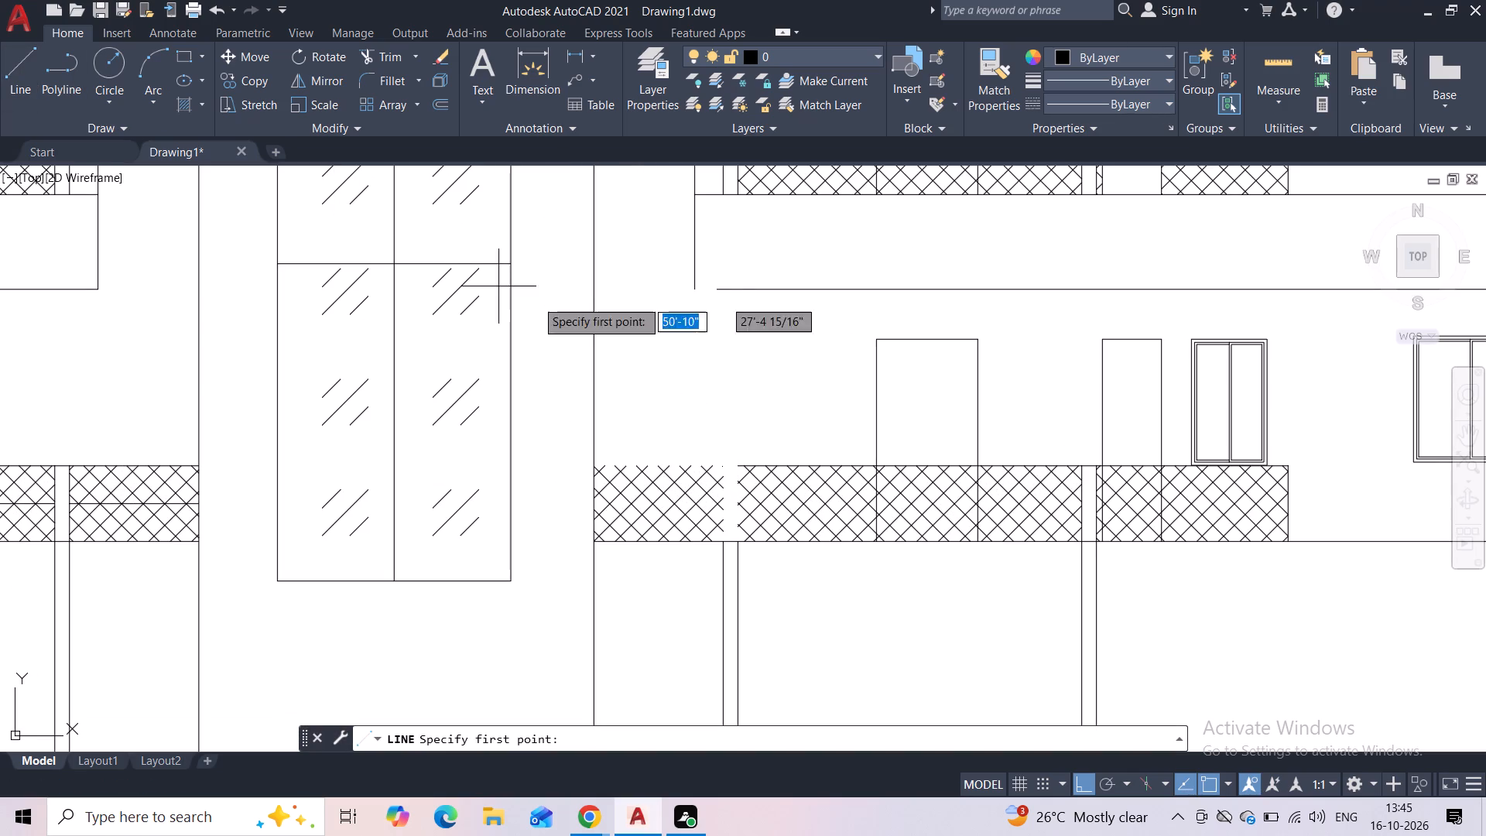
pyautogui.click(695, 289)
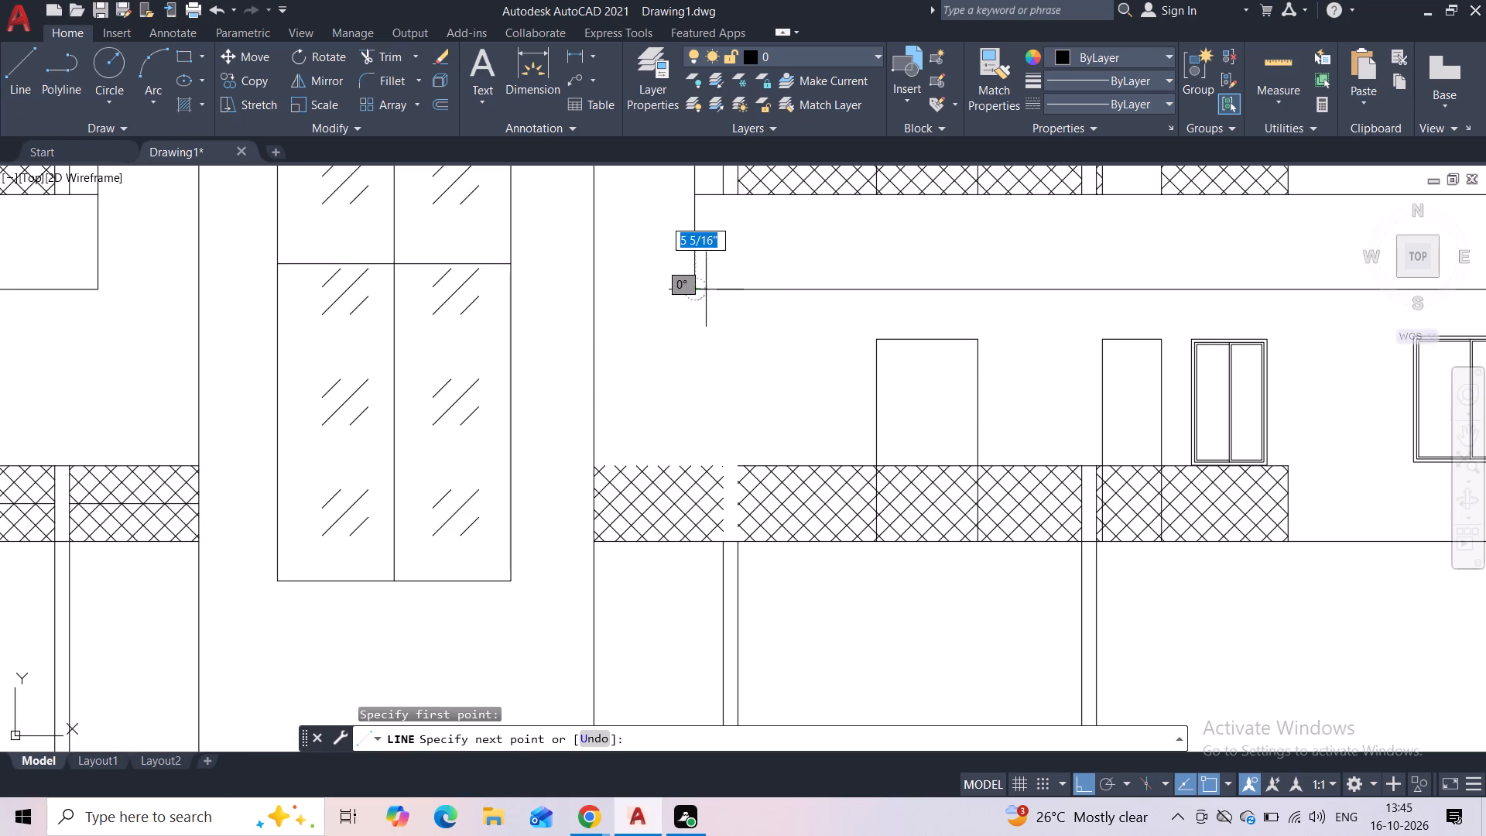
pyautogui.click(710, 290)
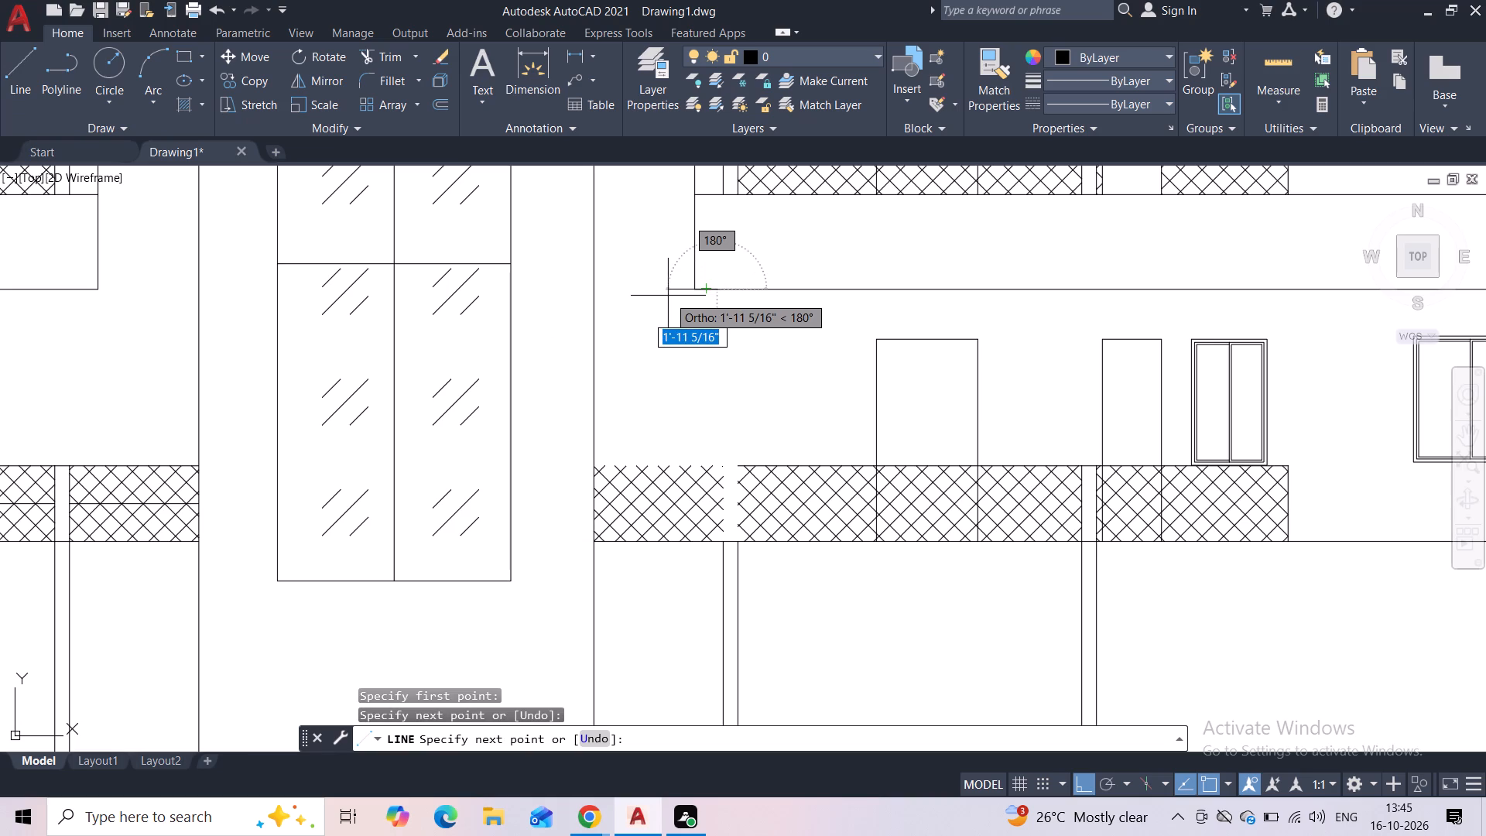
pyautogui.press('space')
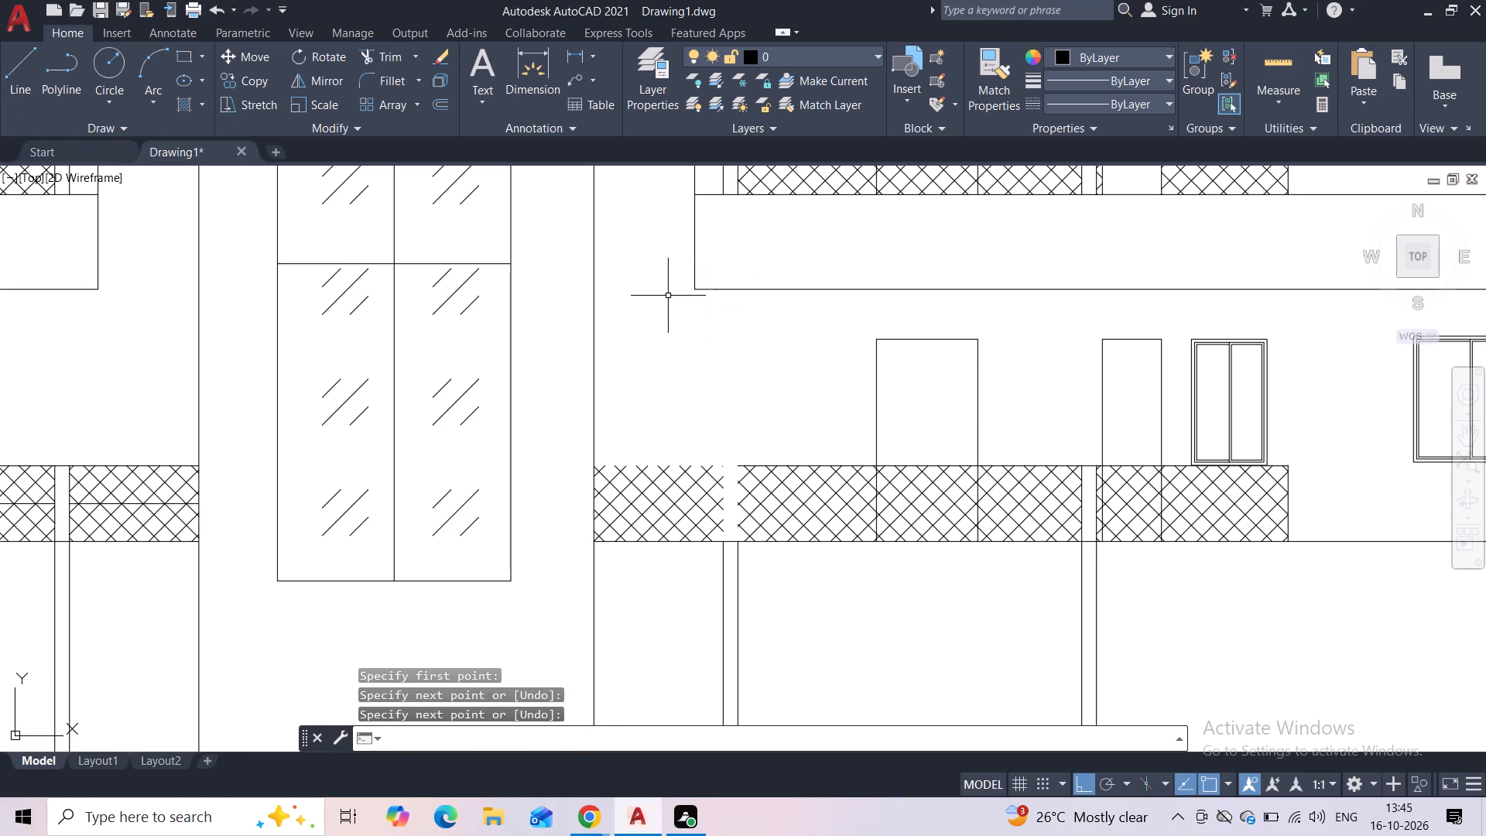
# Complete the right wing's ground-floor railing outline beside the tower with a top line and two vertical post edges.
pyautogui.press('space')
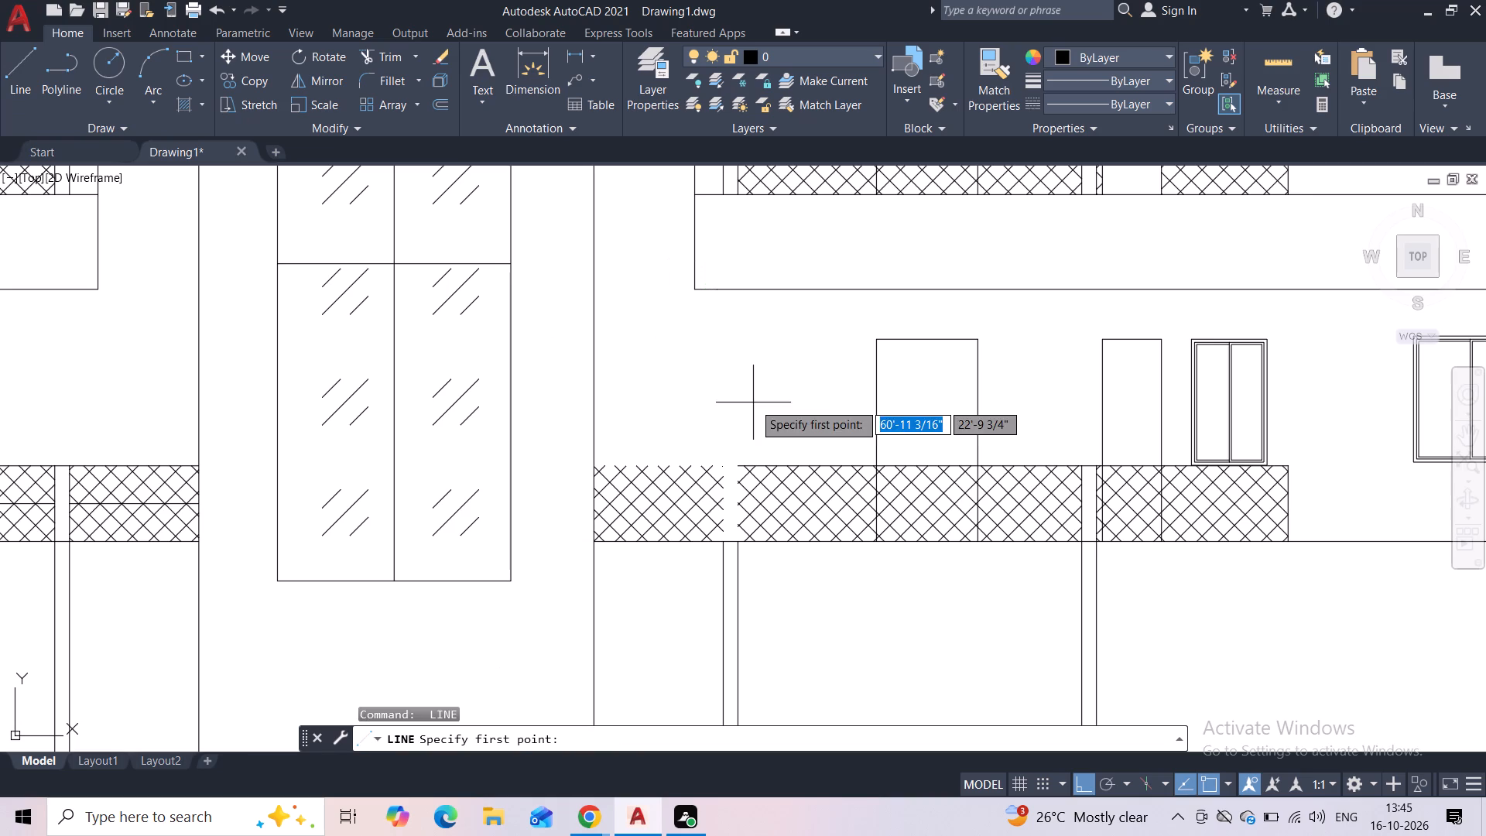
pyautogui.click(745, 469)
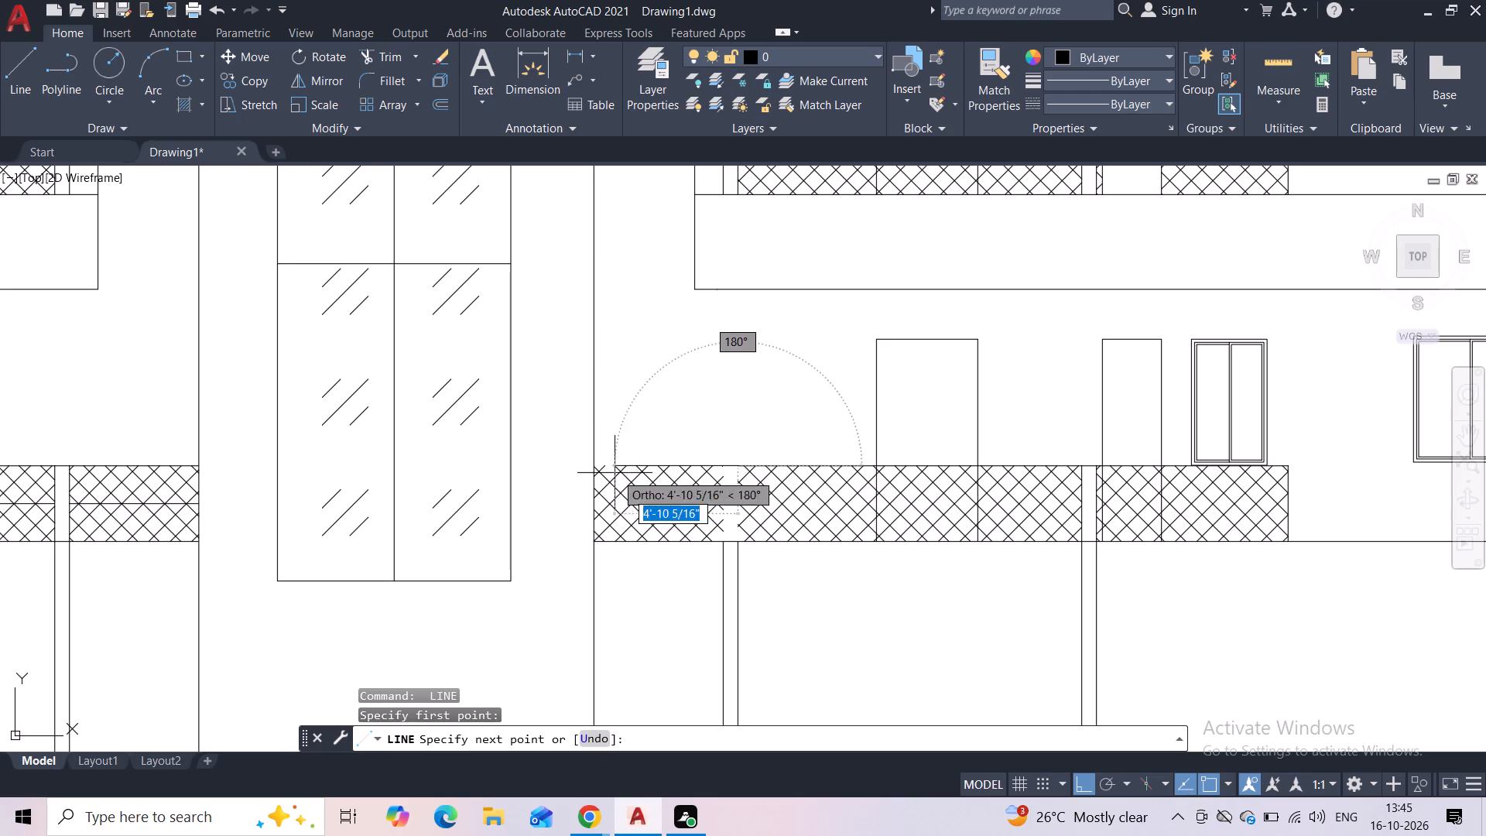
pyautogui.click(596, 471)
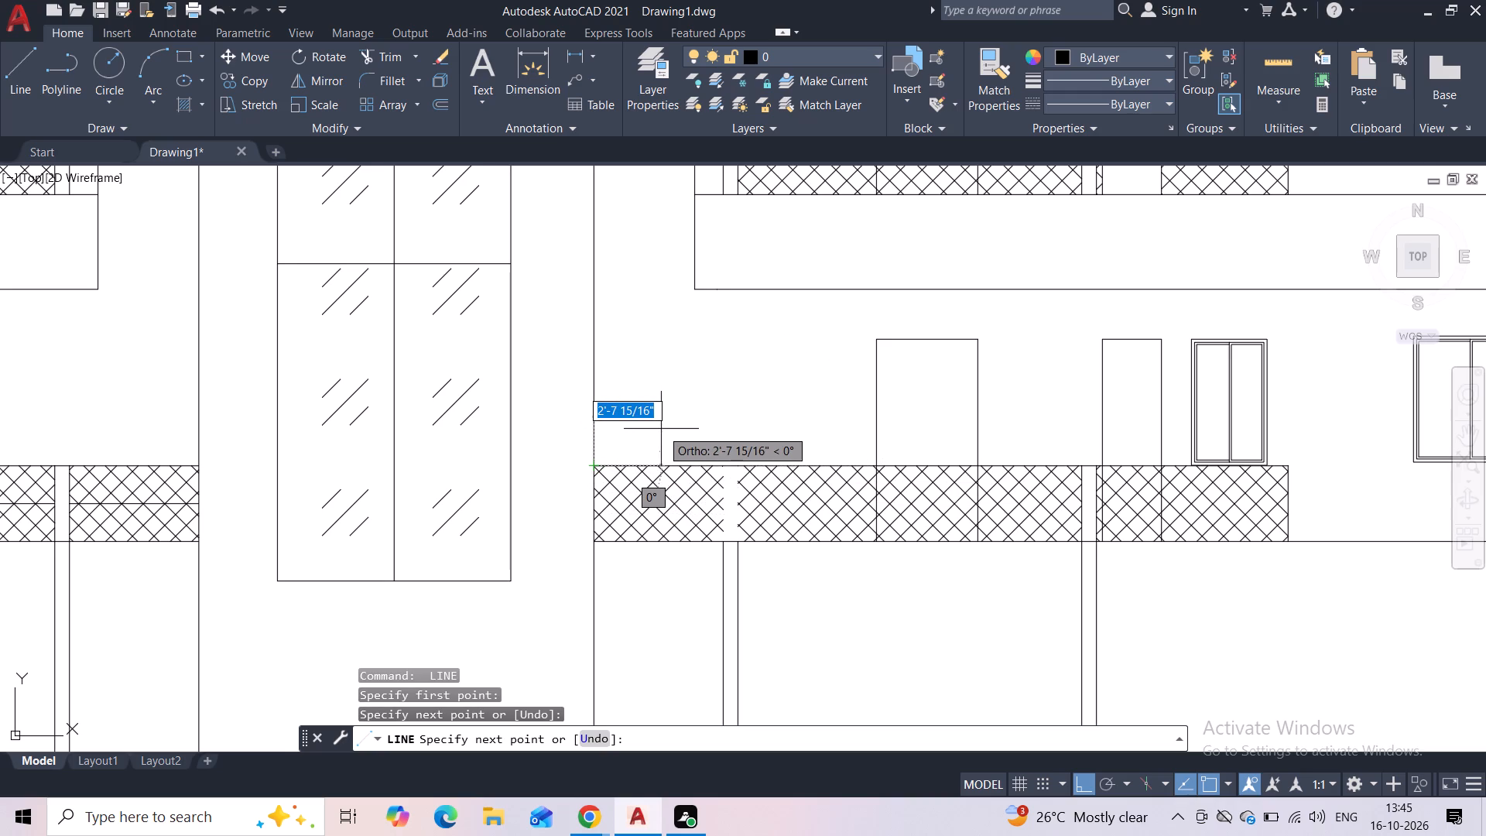
pyautogui.press('space')
pyautogui.press('space')
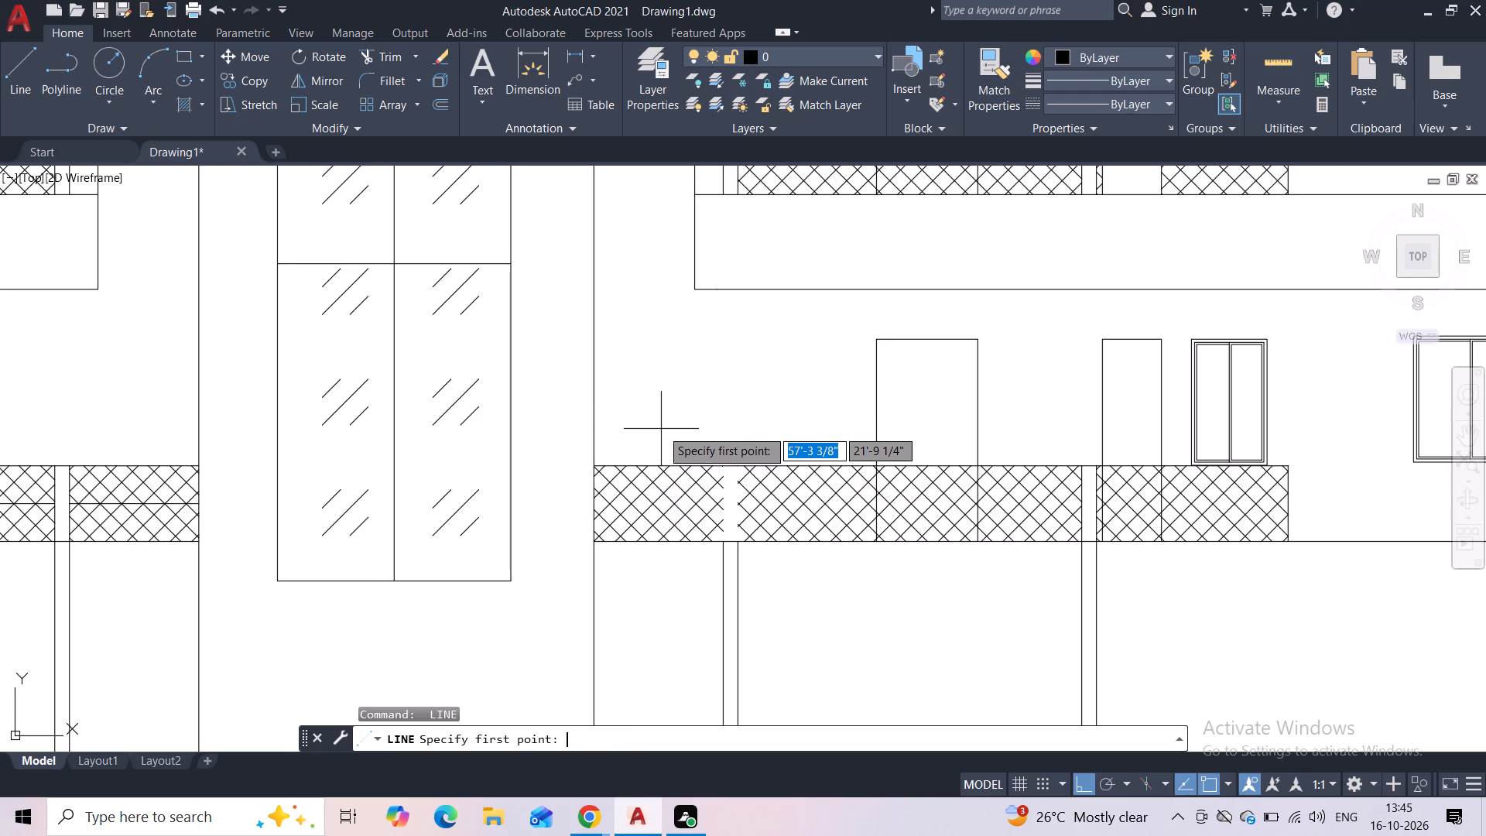
pyautogui.click(724, 545)
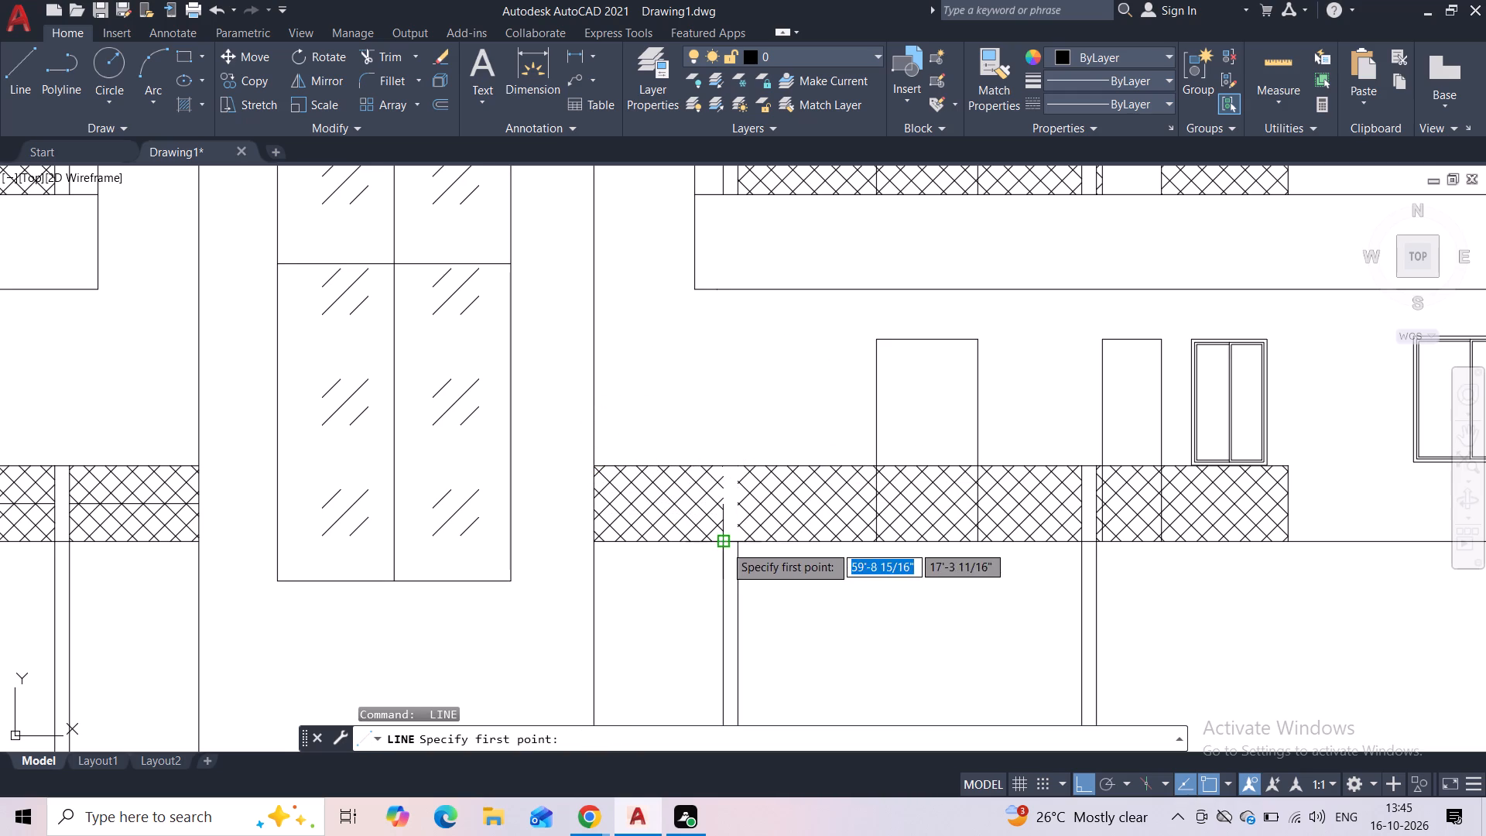
pyautogui.click(721, 468)
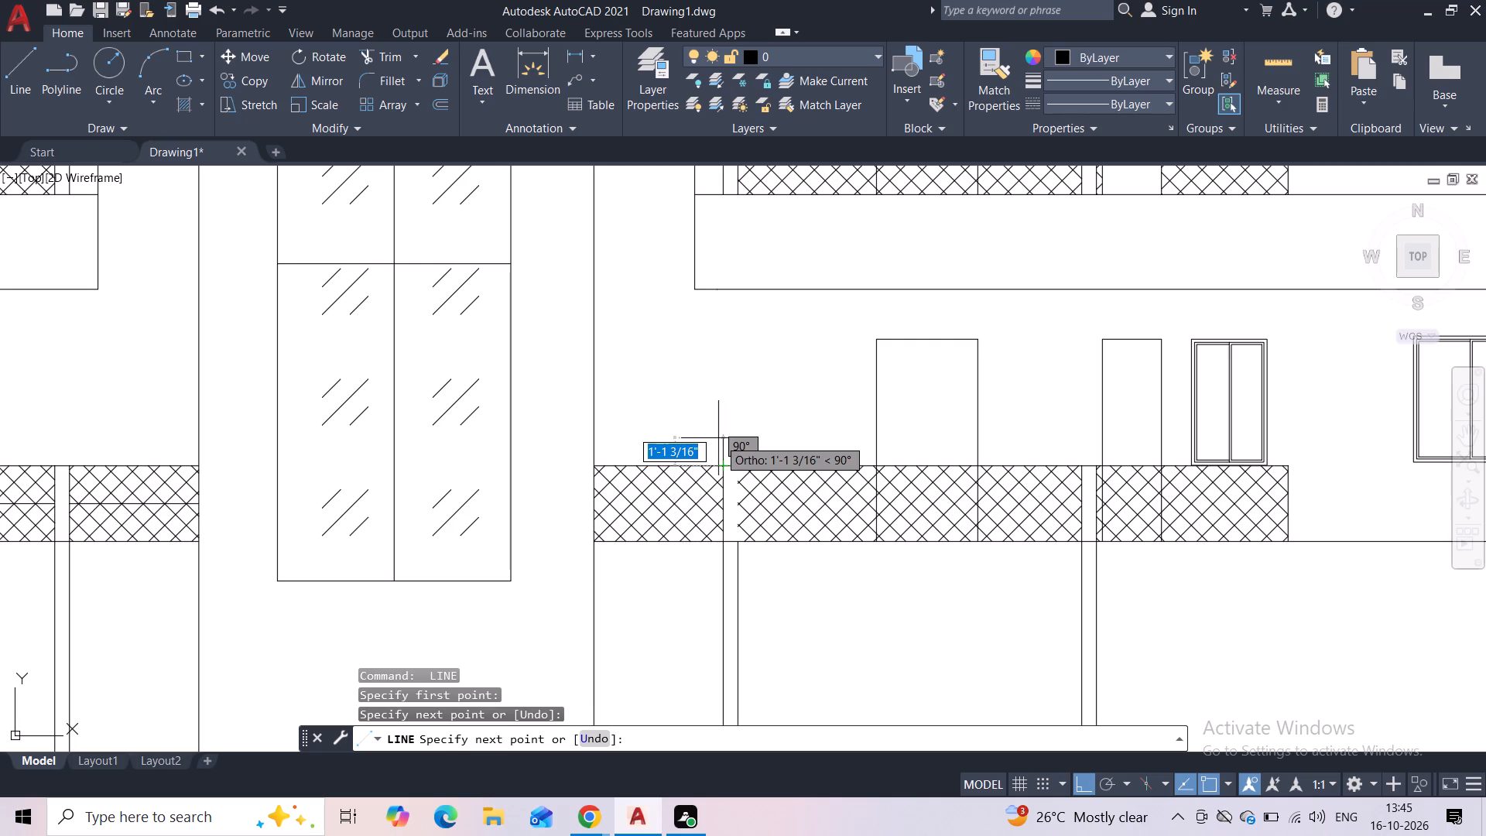
pyautogui.press('space')
pyautogui.press('space')
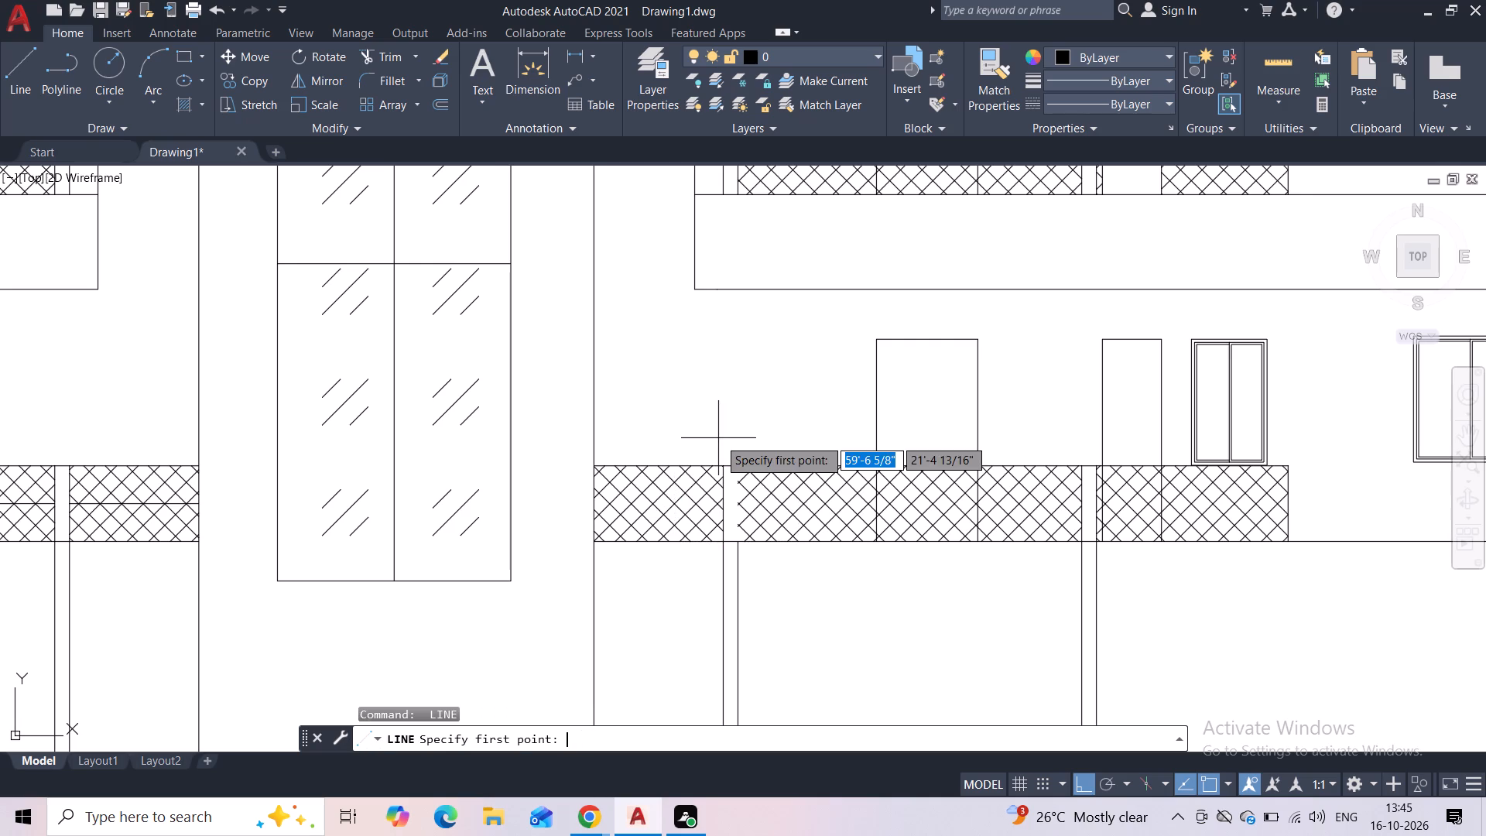
pyautogui.click(739, 538)
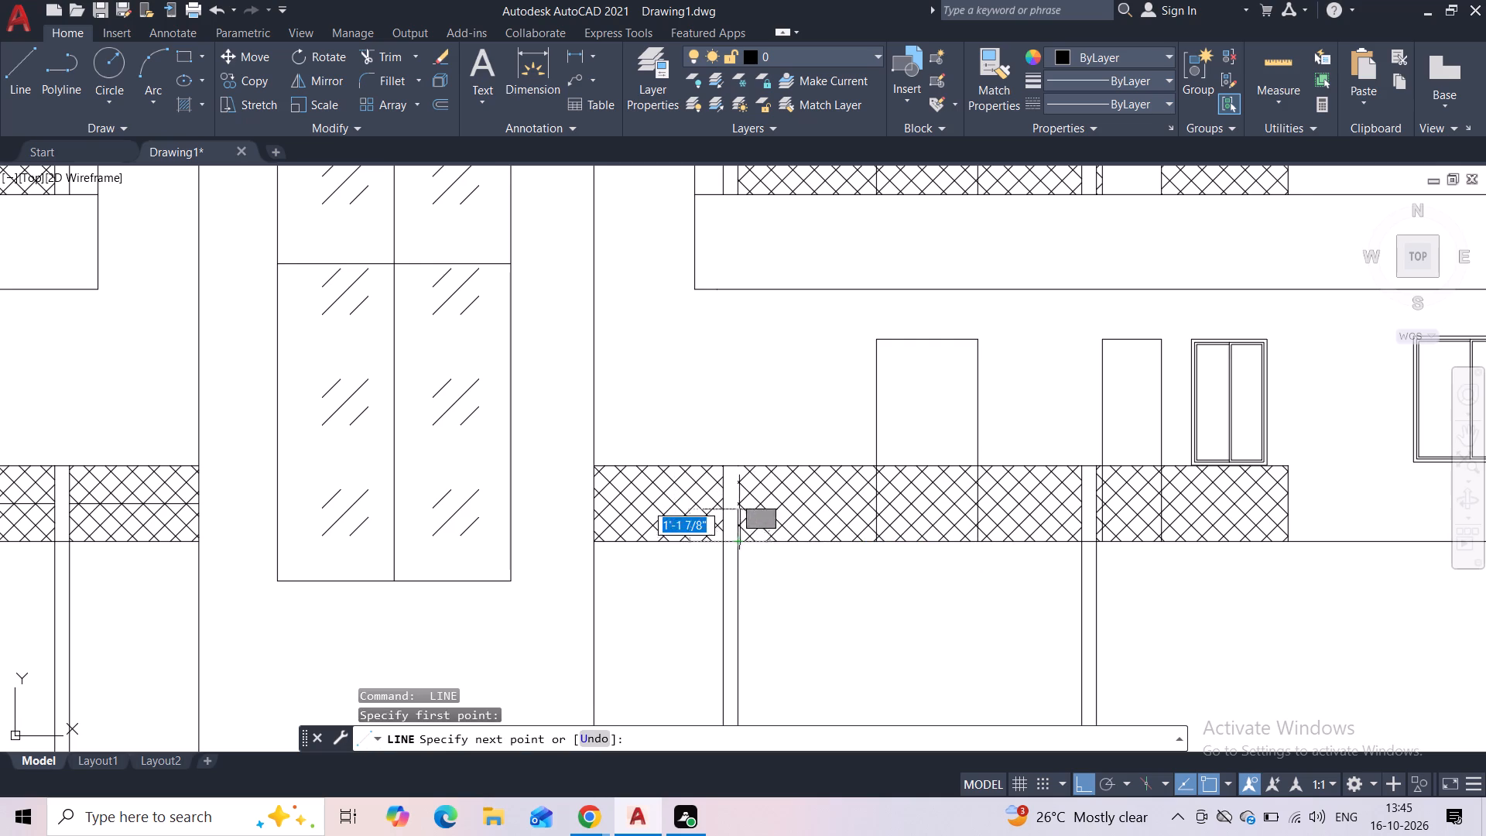
pyautogui.click(741, 473)
pyautogui.press('space')
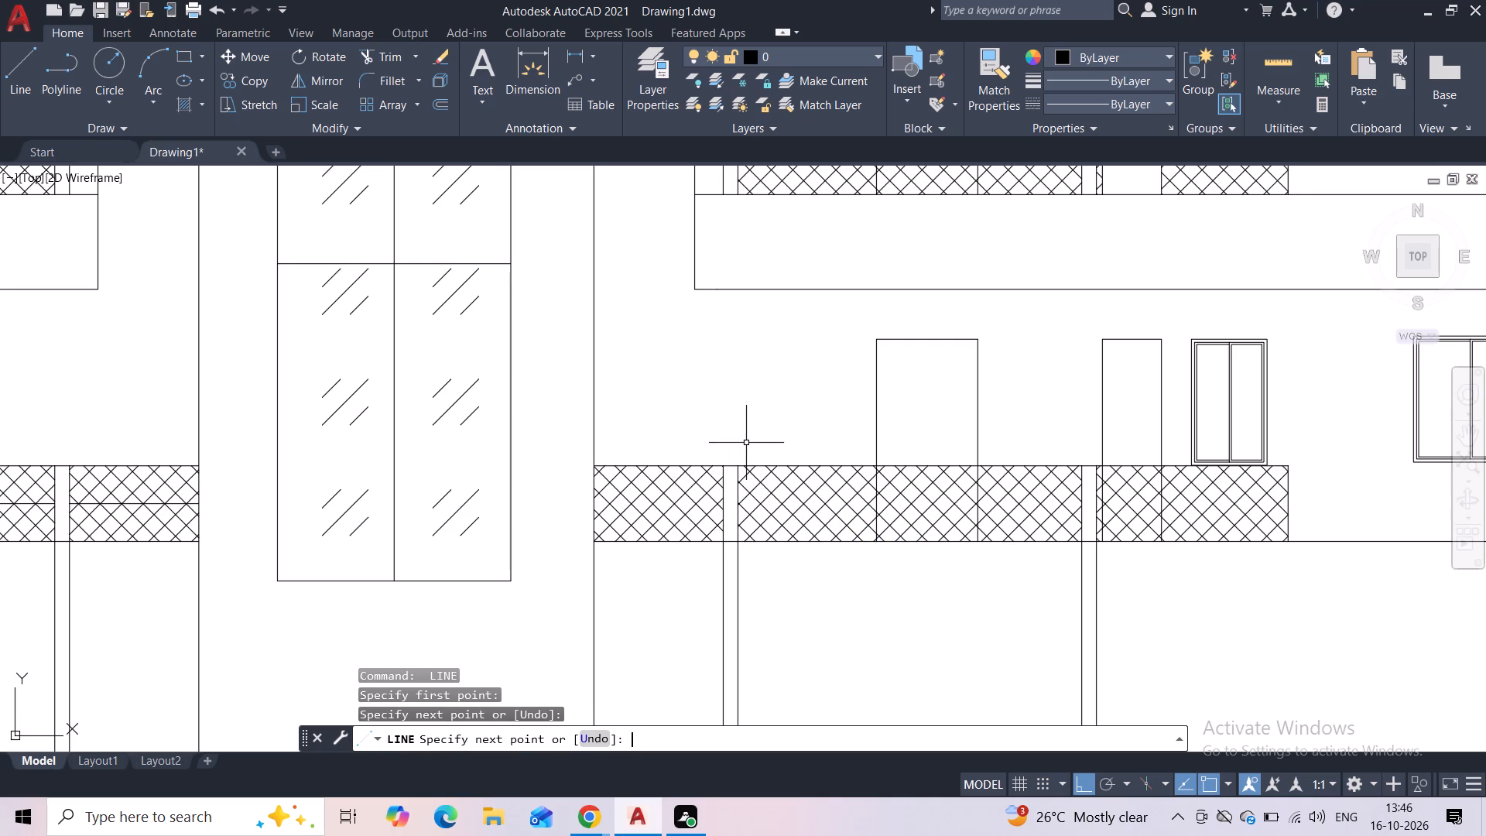
# Hatch the blank railing sections before the narrow doors on the right wing's middle and lowest framed balconies with the existing crosshatch pattern.
pyautogui.scroll(-1, 761, 374)
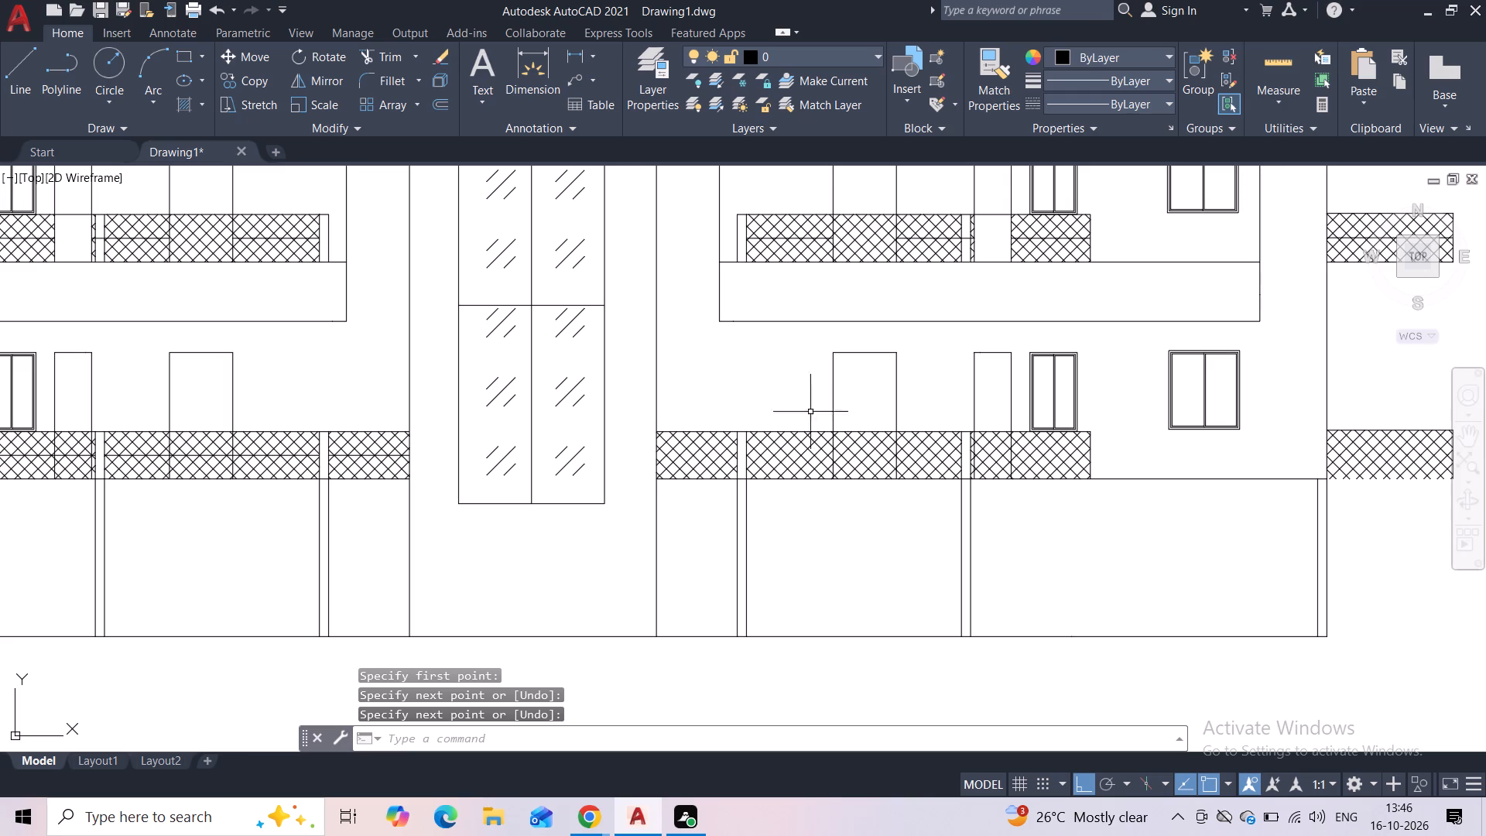
pyautogui.scroll(-1, 1085, 547)
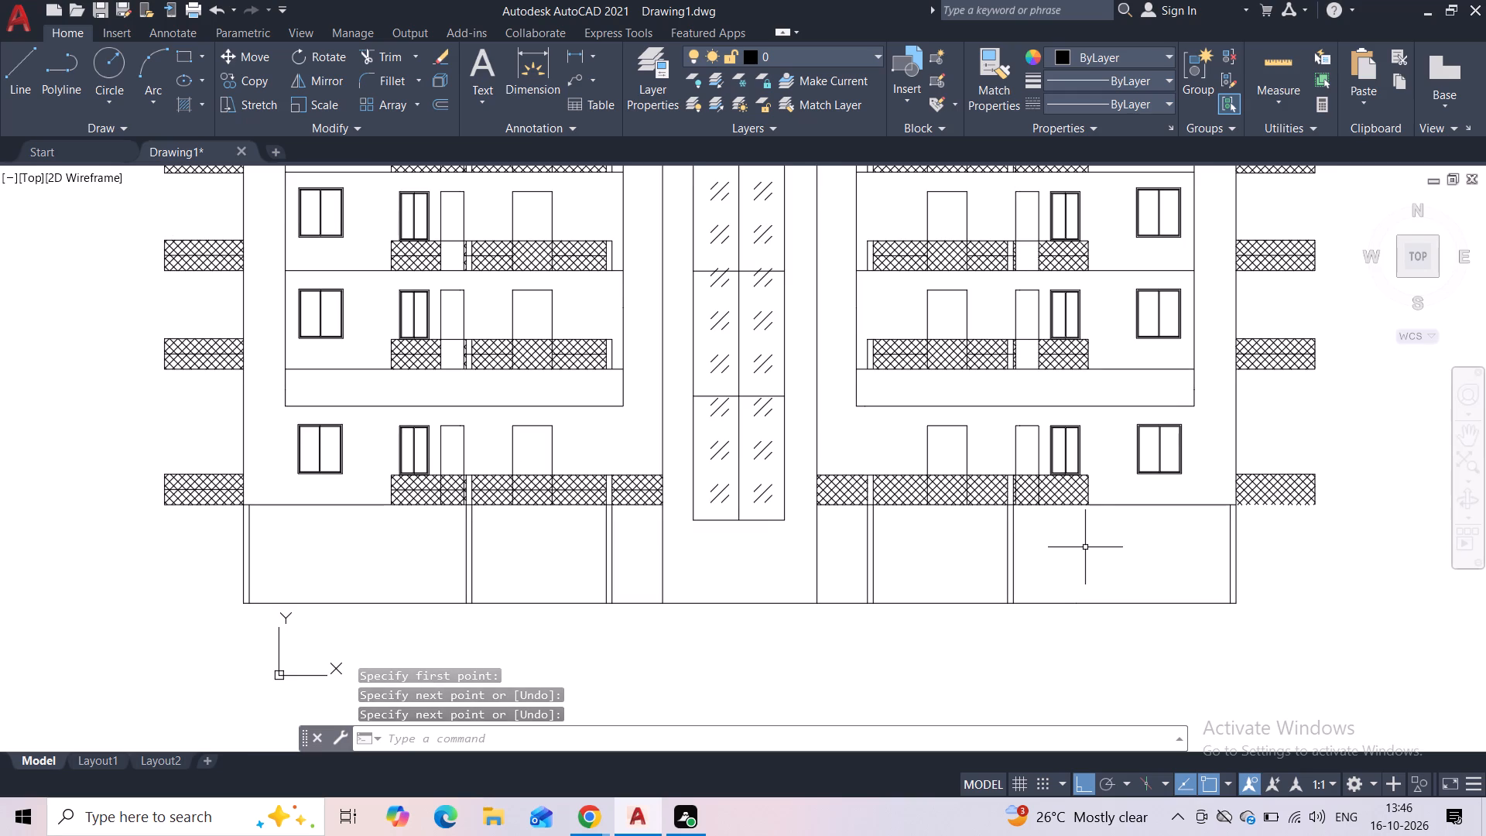
pyautogui.moveTo(1085, 547); pyautogui.dragTo(1010, 707, button='middle')
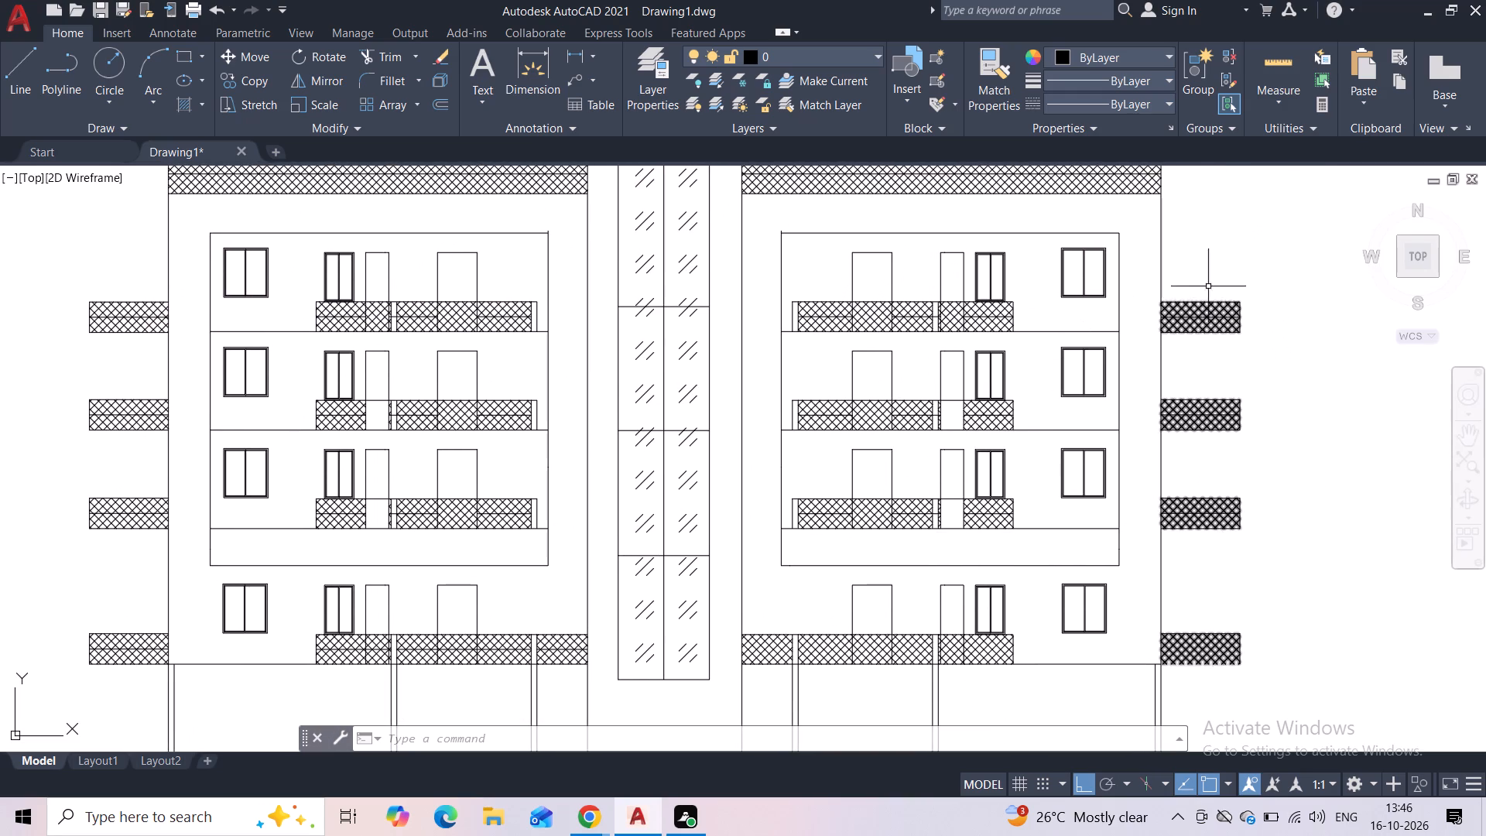
pyautogui.scroll(-1, 1207, 272)
pyautogui.moveTo(1211, 261); pyautogui.dragTo(1211, 262, button='middle')
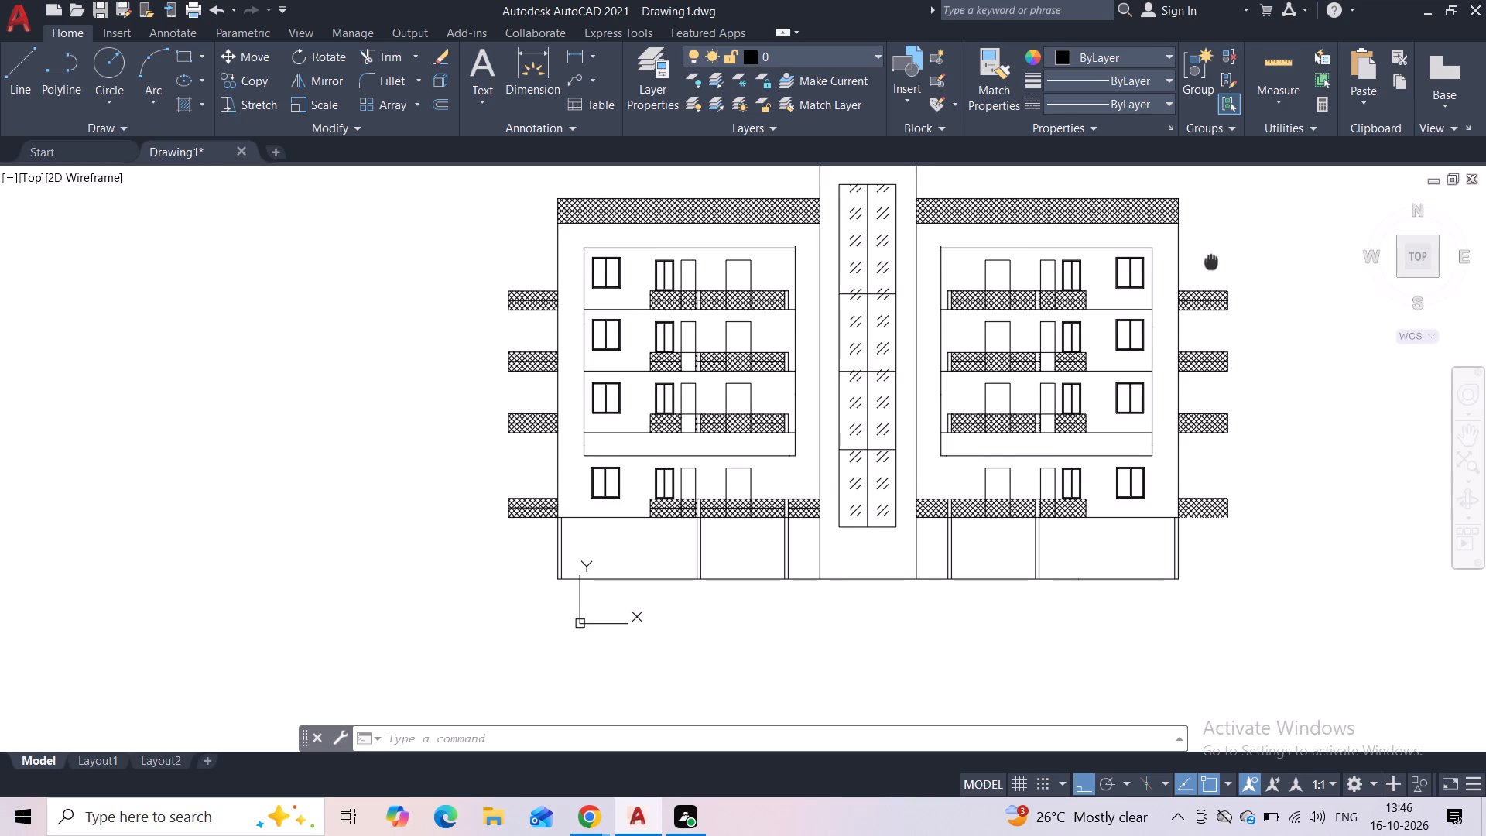
pyautogui.moveTo(1211, 262); pyautogui.dragTo(1183, 294, button='middle')
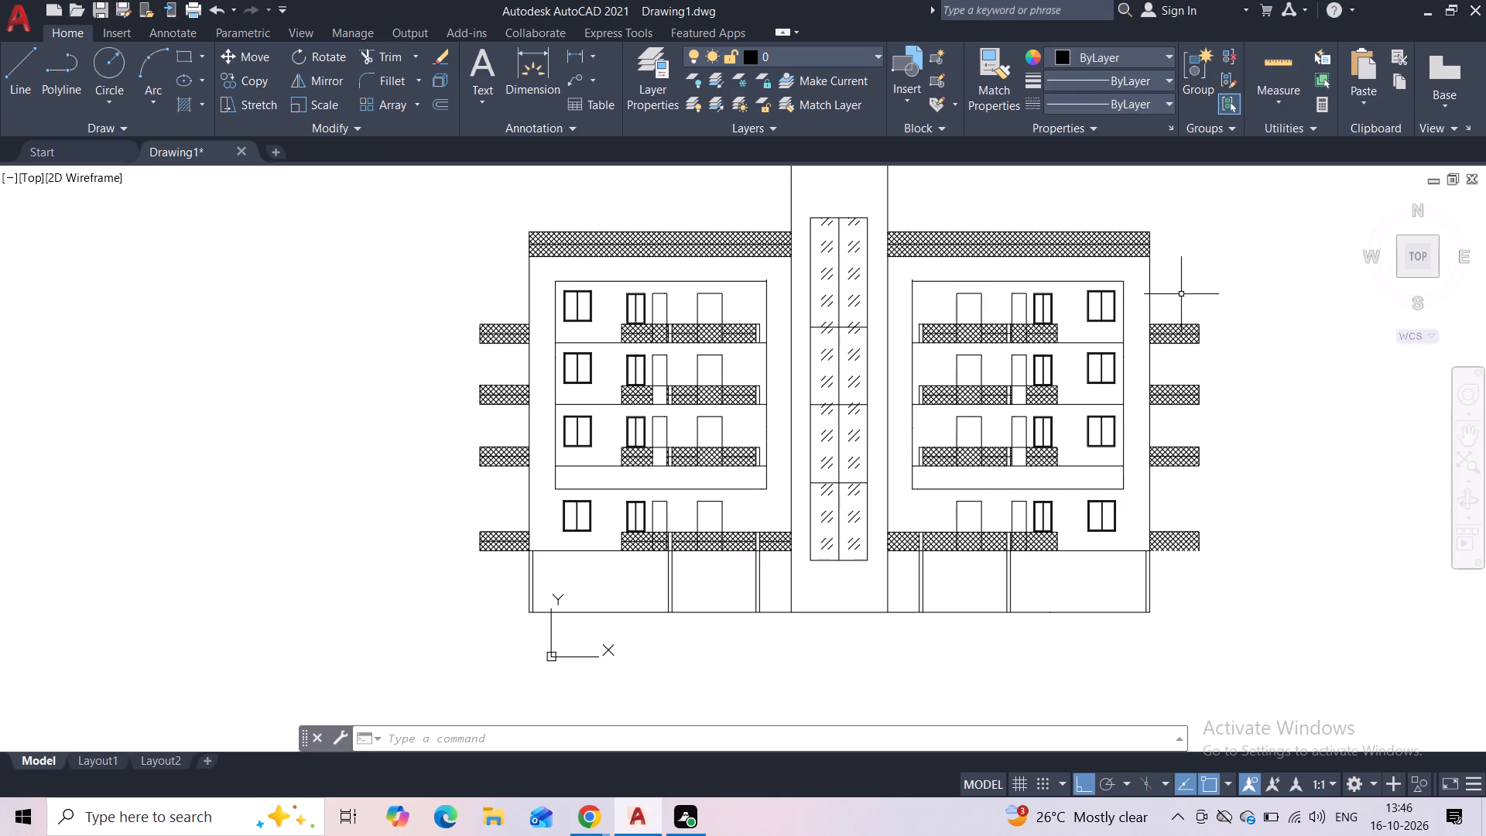
pyautogui.press('h')
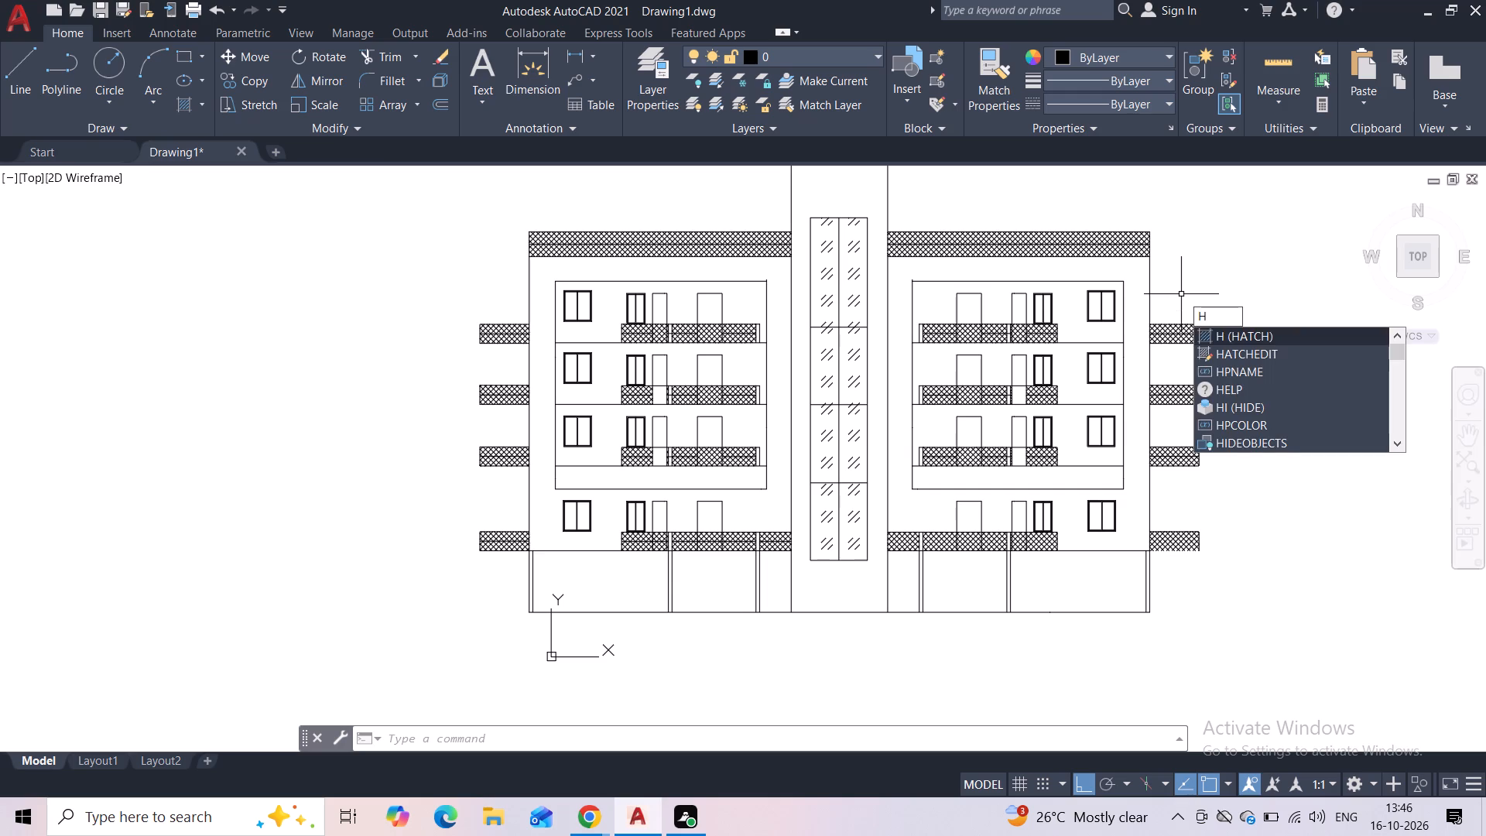
pyautogui.click(1267, 334)
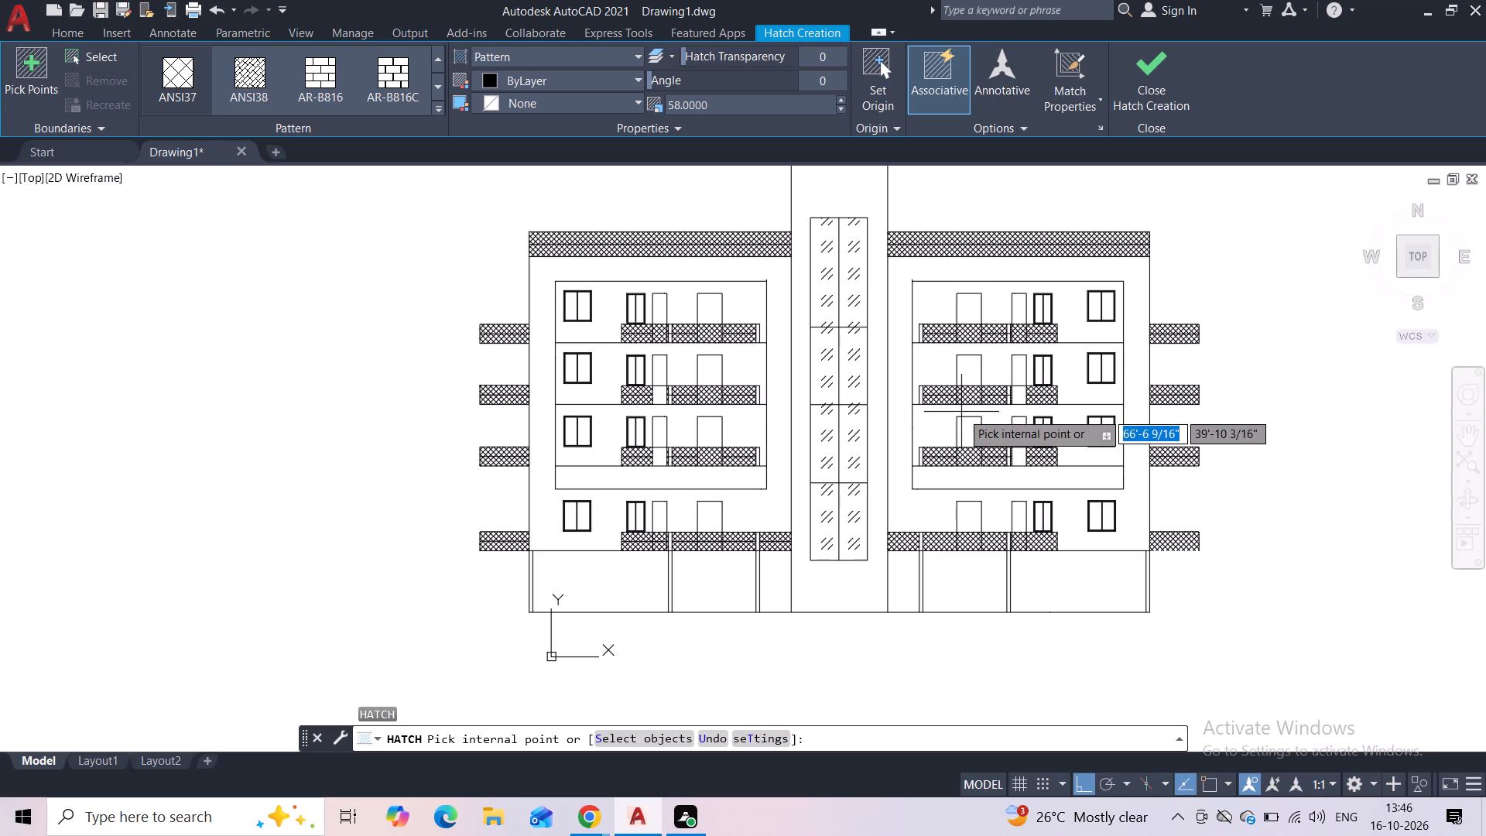
pyautogui.scroll(3, 991, 360)
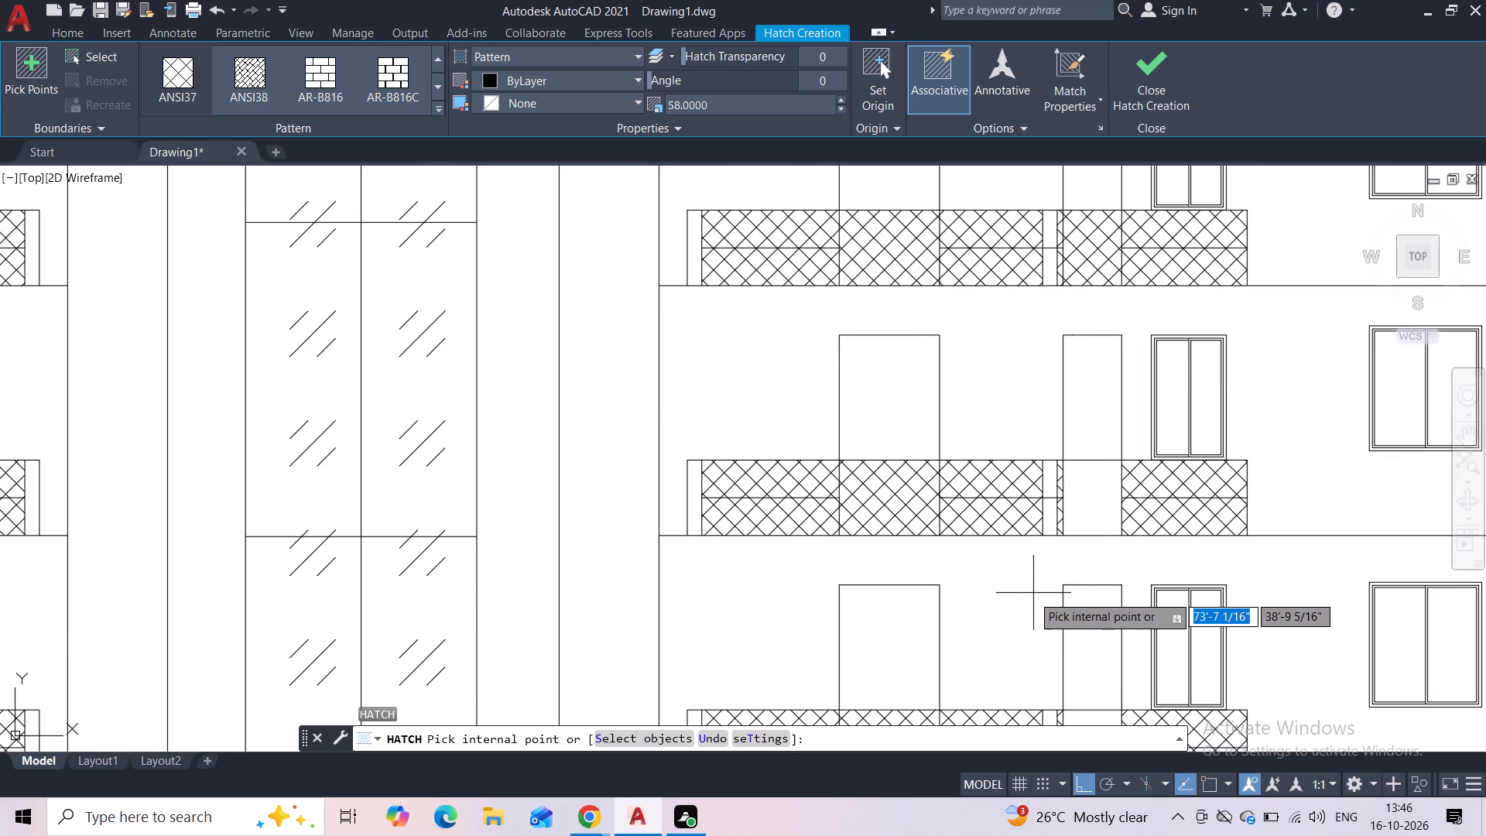
pyautogui.click(1077, 505)
pyautogui.moveTo(1020, 594); pyautogui.dragTo(1012, 444, button='middle')
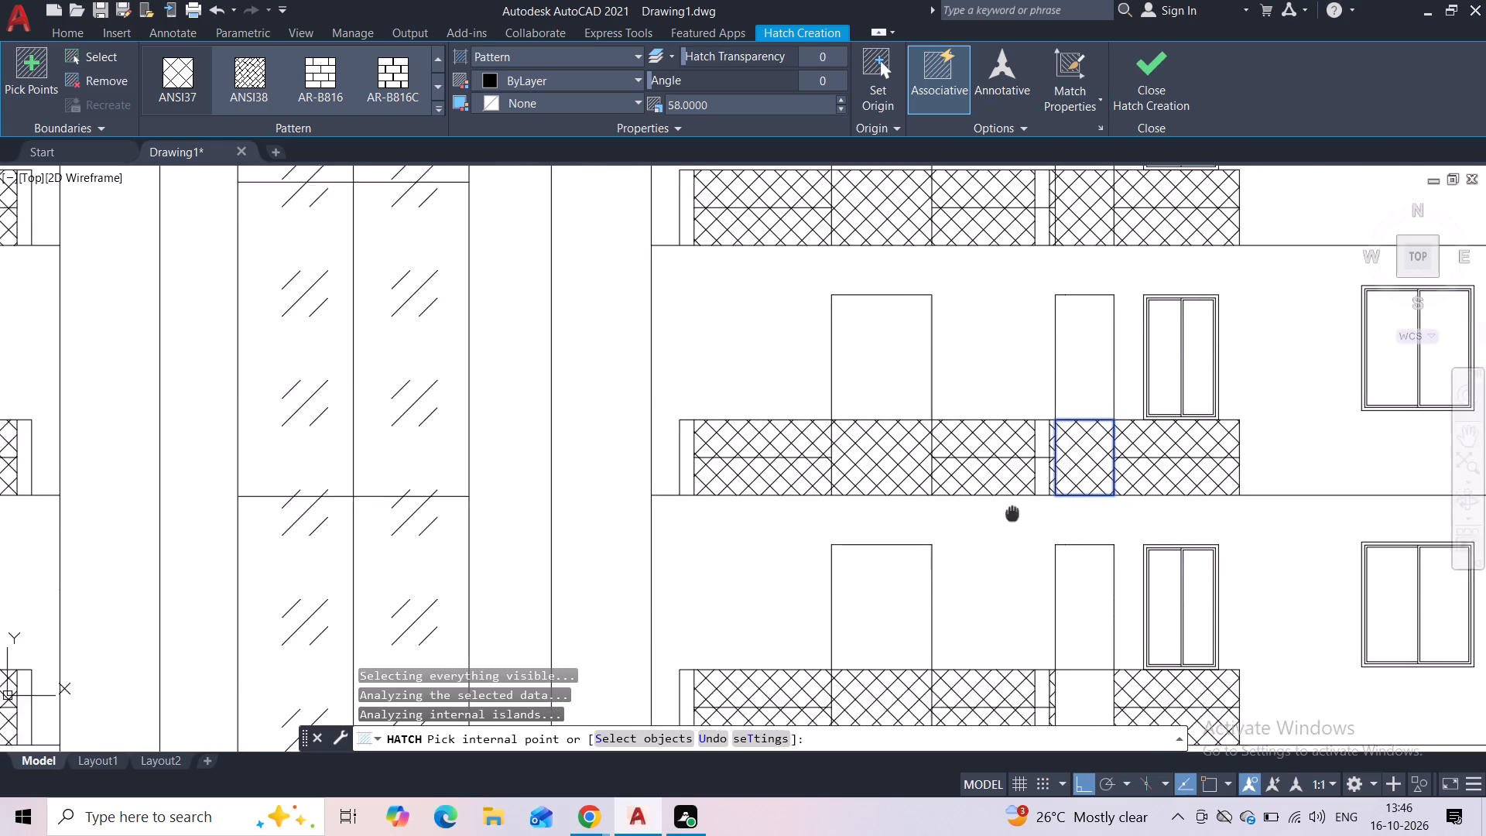
pyautogui.moveTo(1012, 444); pyautogui.dragTo(1012, 415, button='middle')
pyautogui.click(1091, 558)
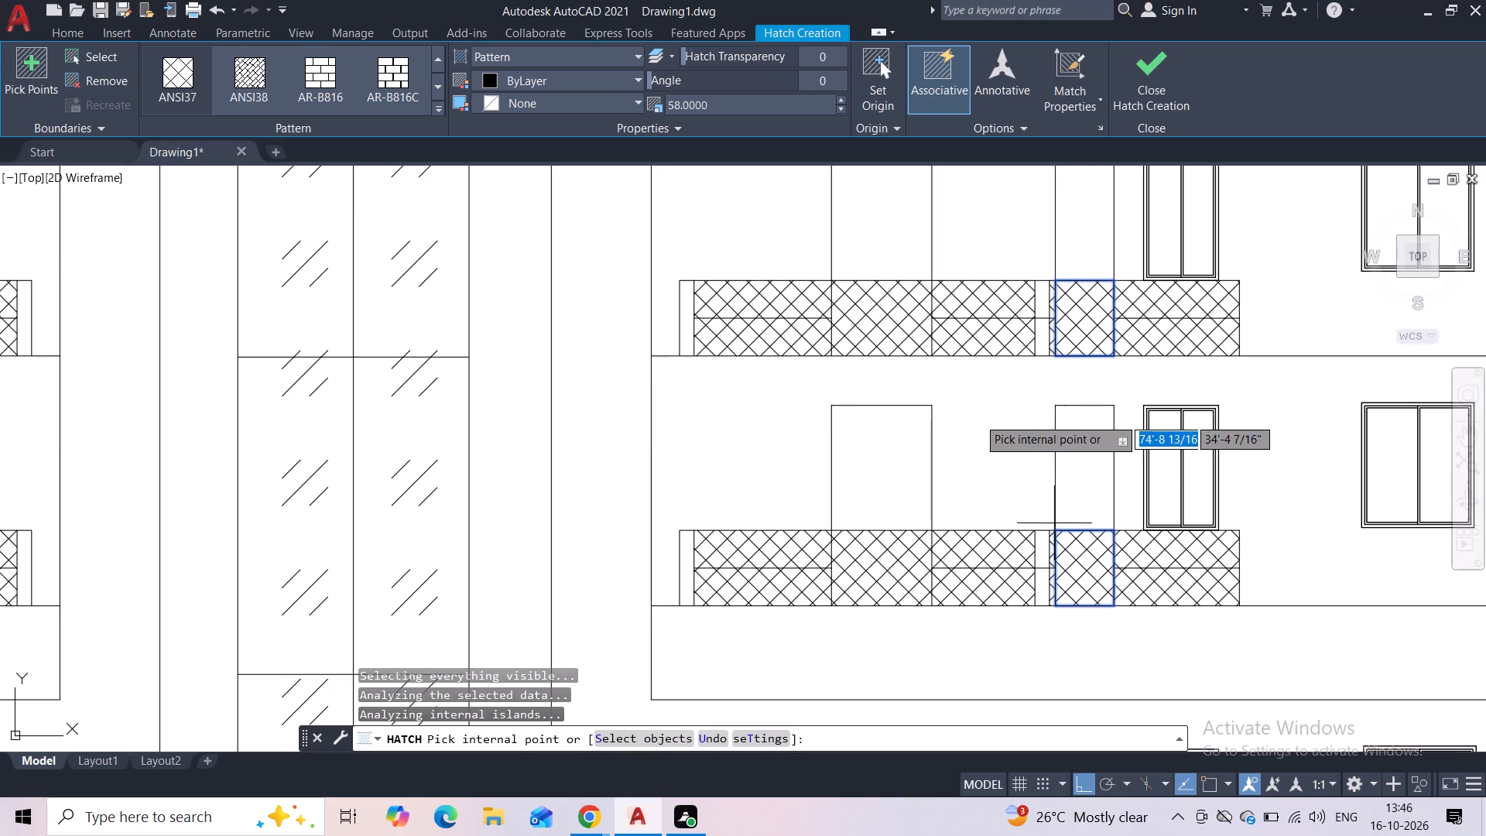
# Hatch the matching blank railing sections before the narrow doors on the left wing's middle and lowest framed balconies, and finish the hatch.
pyautogui.scroll(-5, 977, 416)
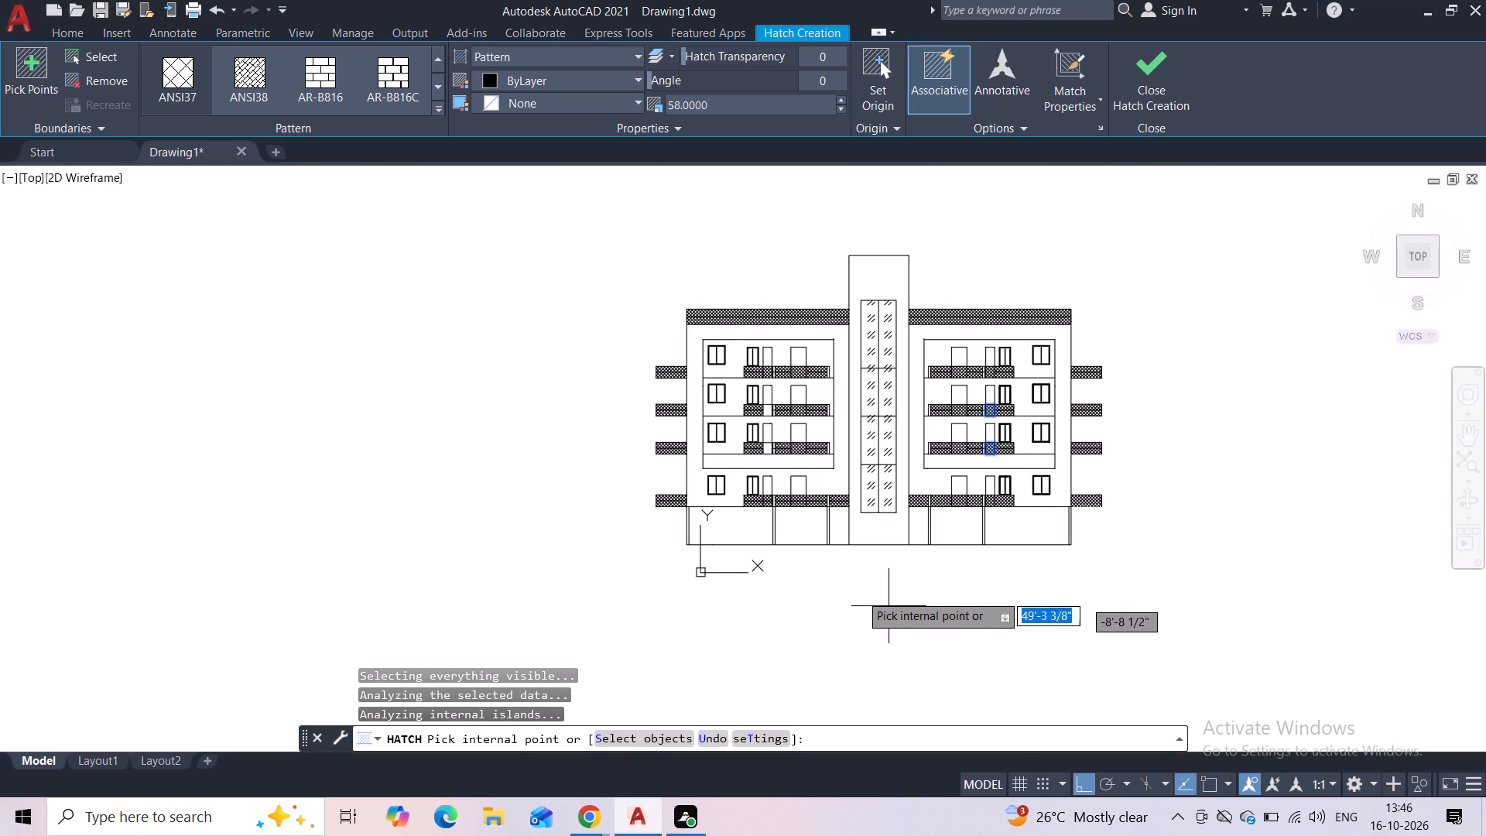
pyautogui.scroll(3, 772, 447)
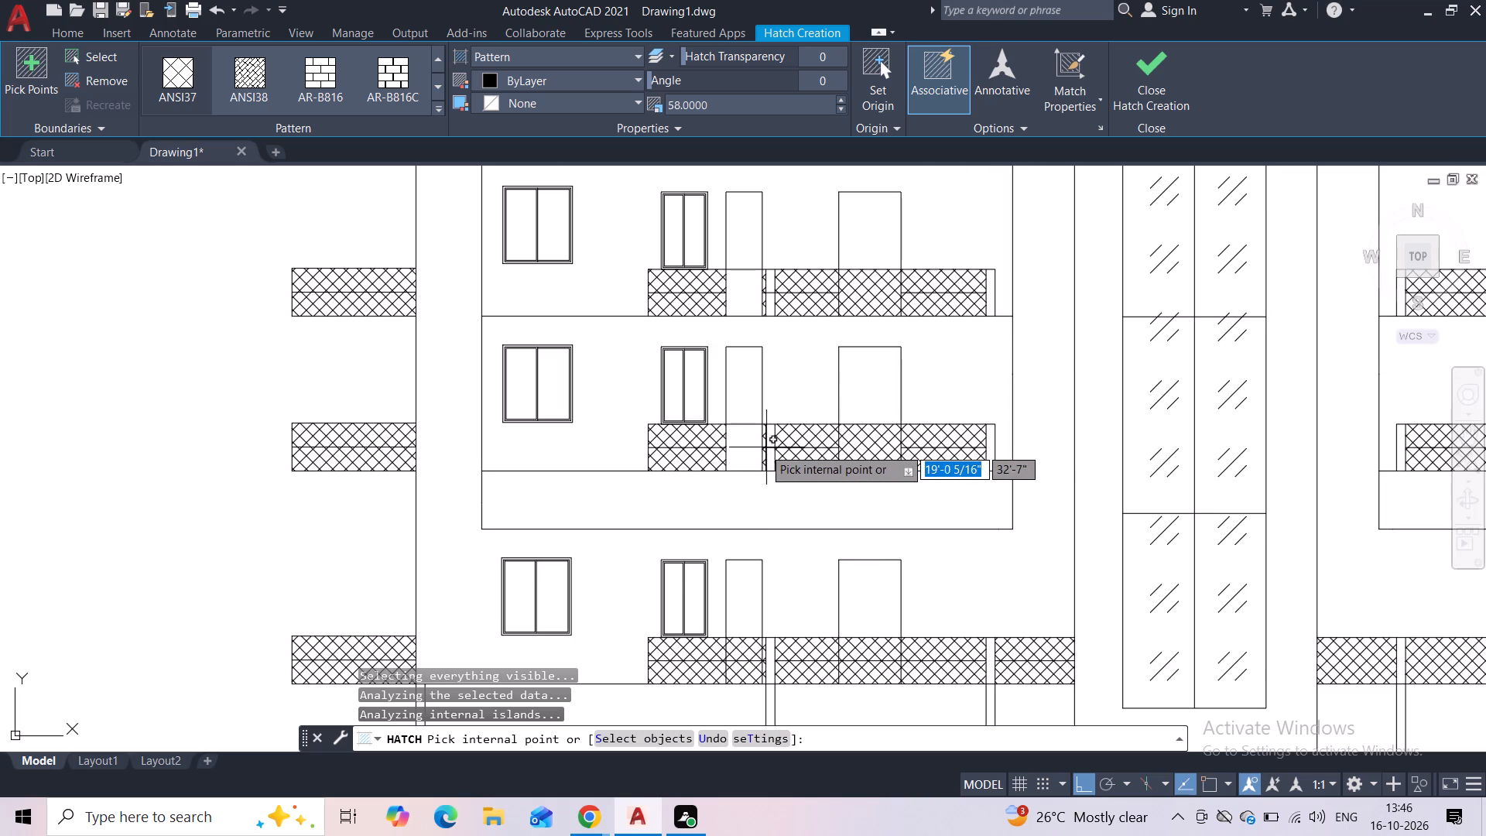
pyautogui.click(748, 446)
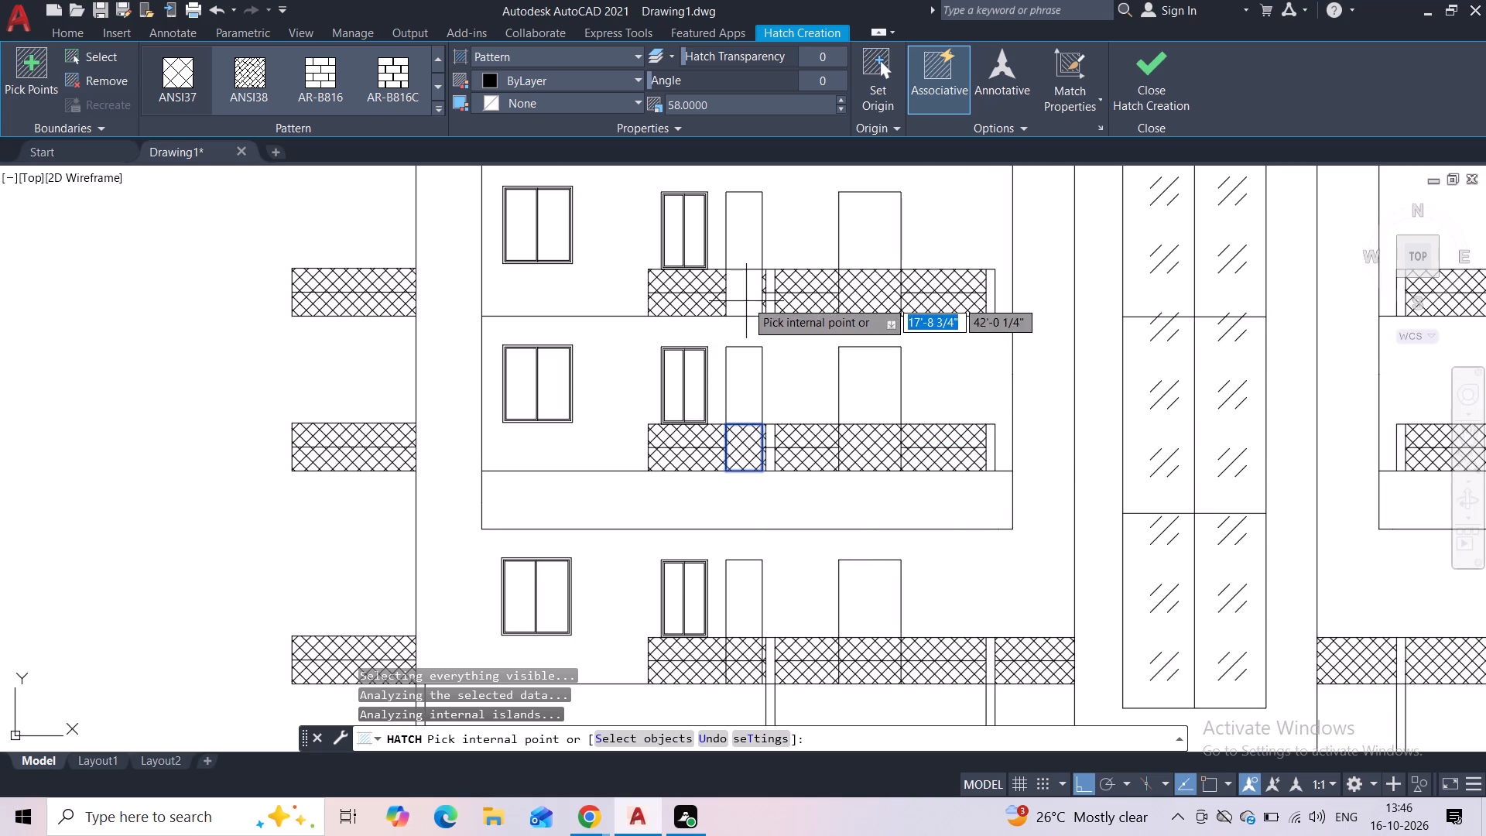
pyautogui.click(746, 300)
pyautogui.scroll(-2, 756, 373)
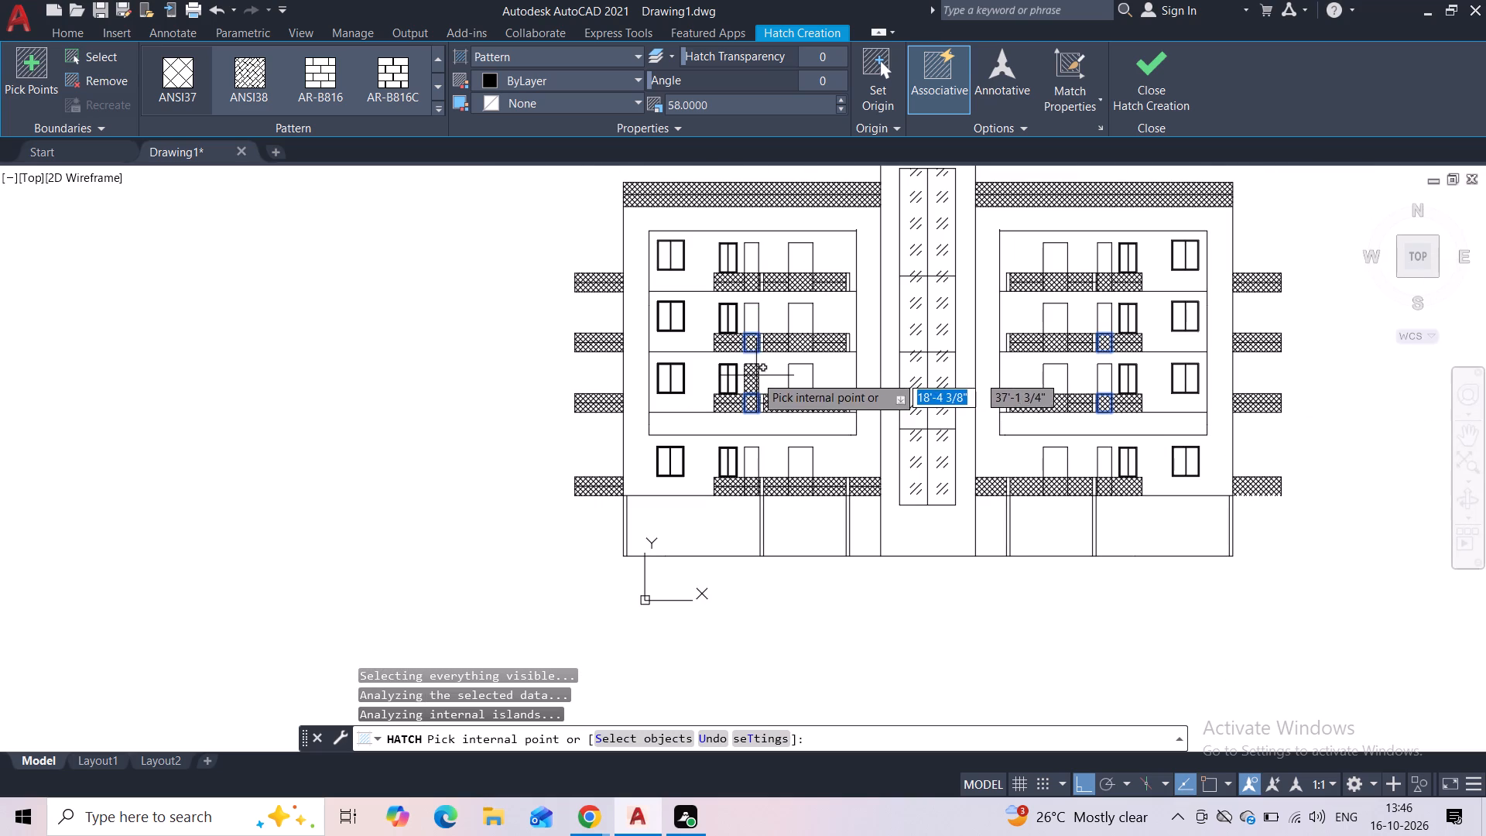
pyautogui.click(1157, 82)
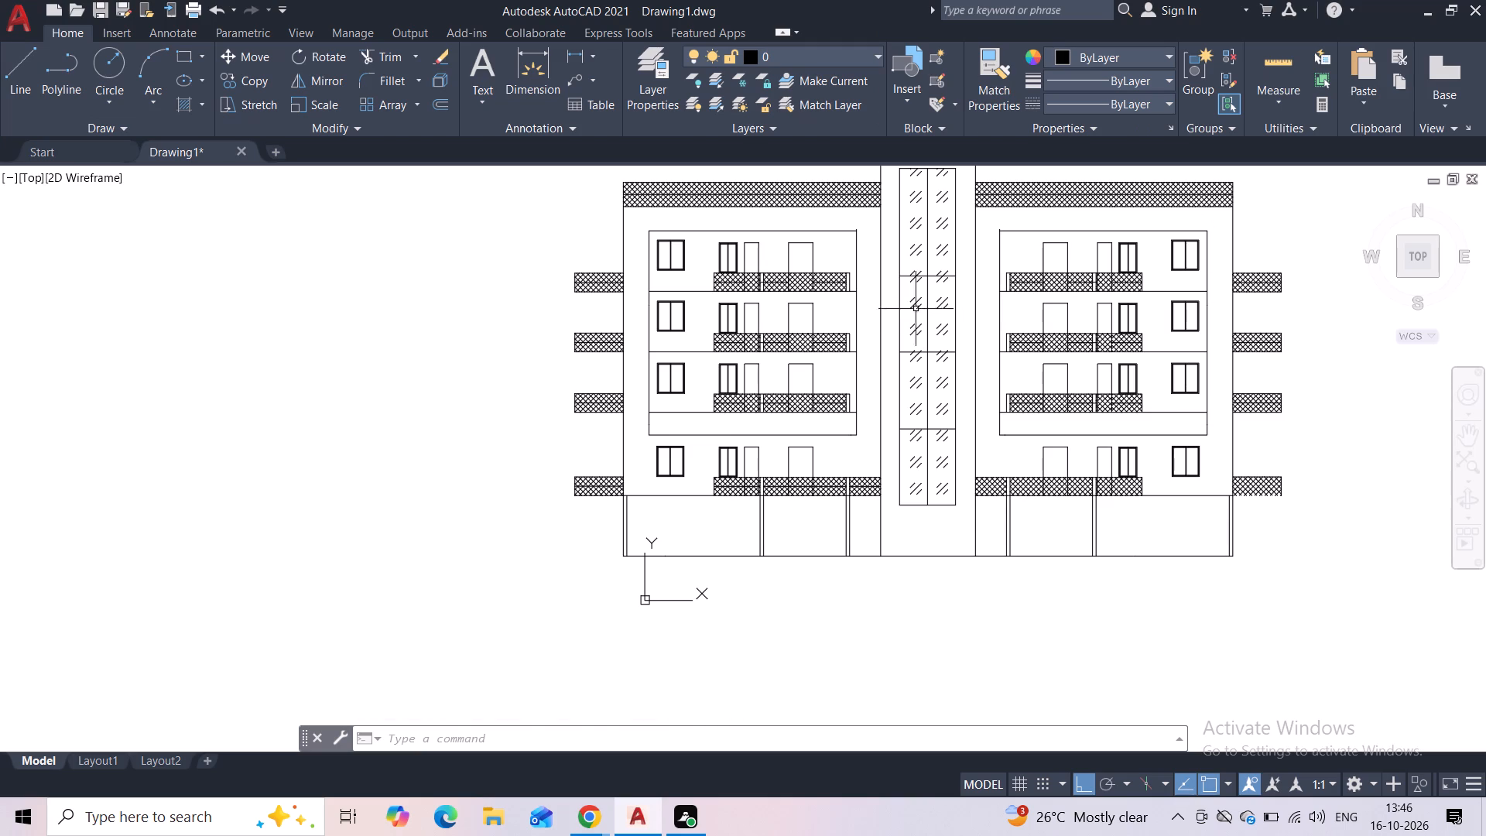
# Add the multiline text label "FRONT ELEVATION" just below the base of the central tower.
pyautogui.click(472, 91)
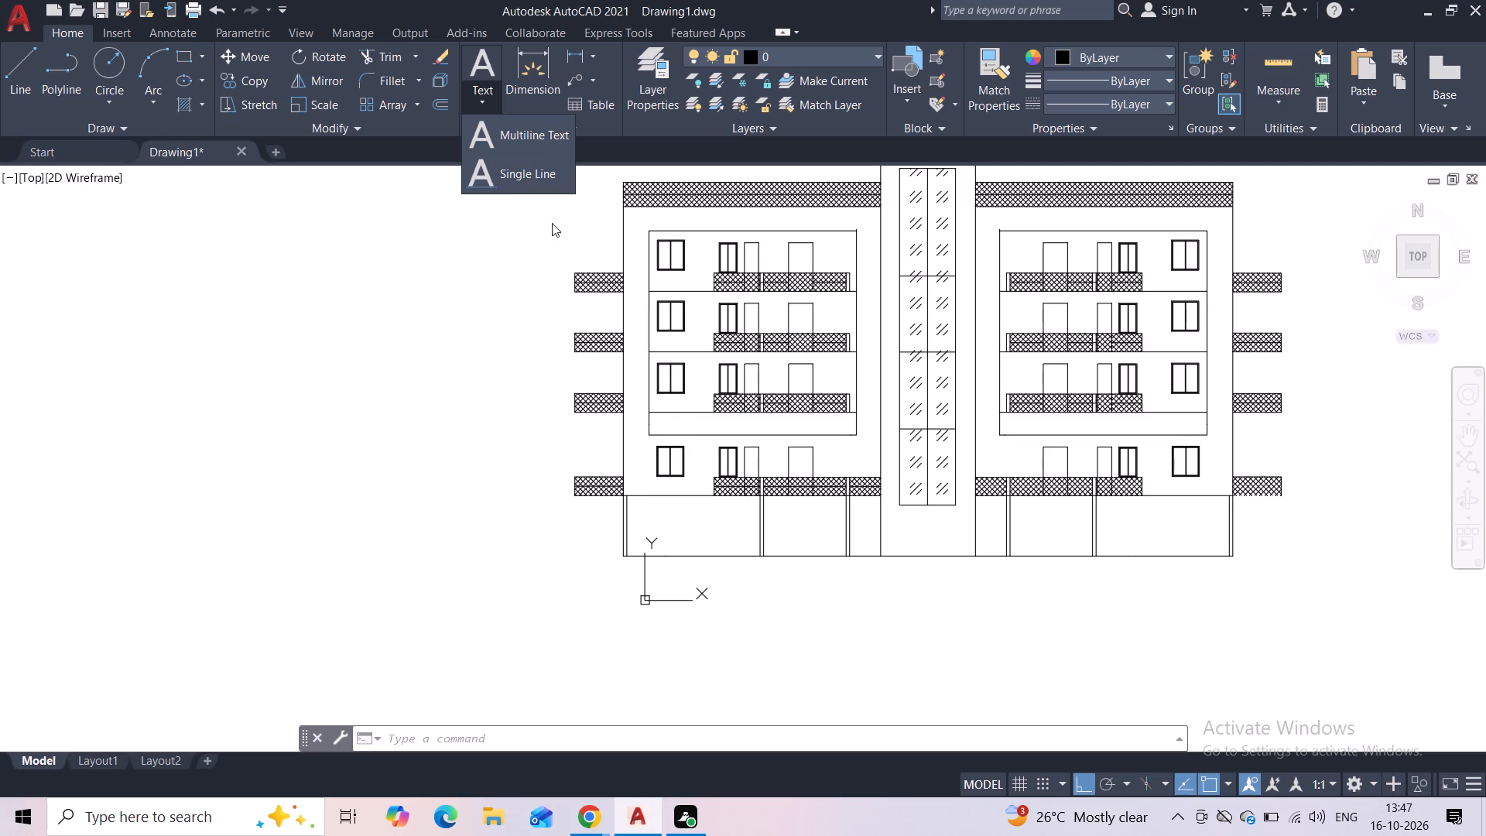
pyautogui.click(520, 124)
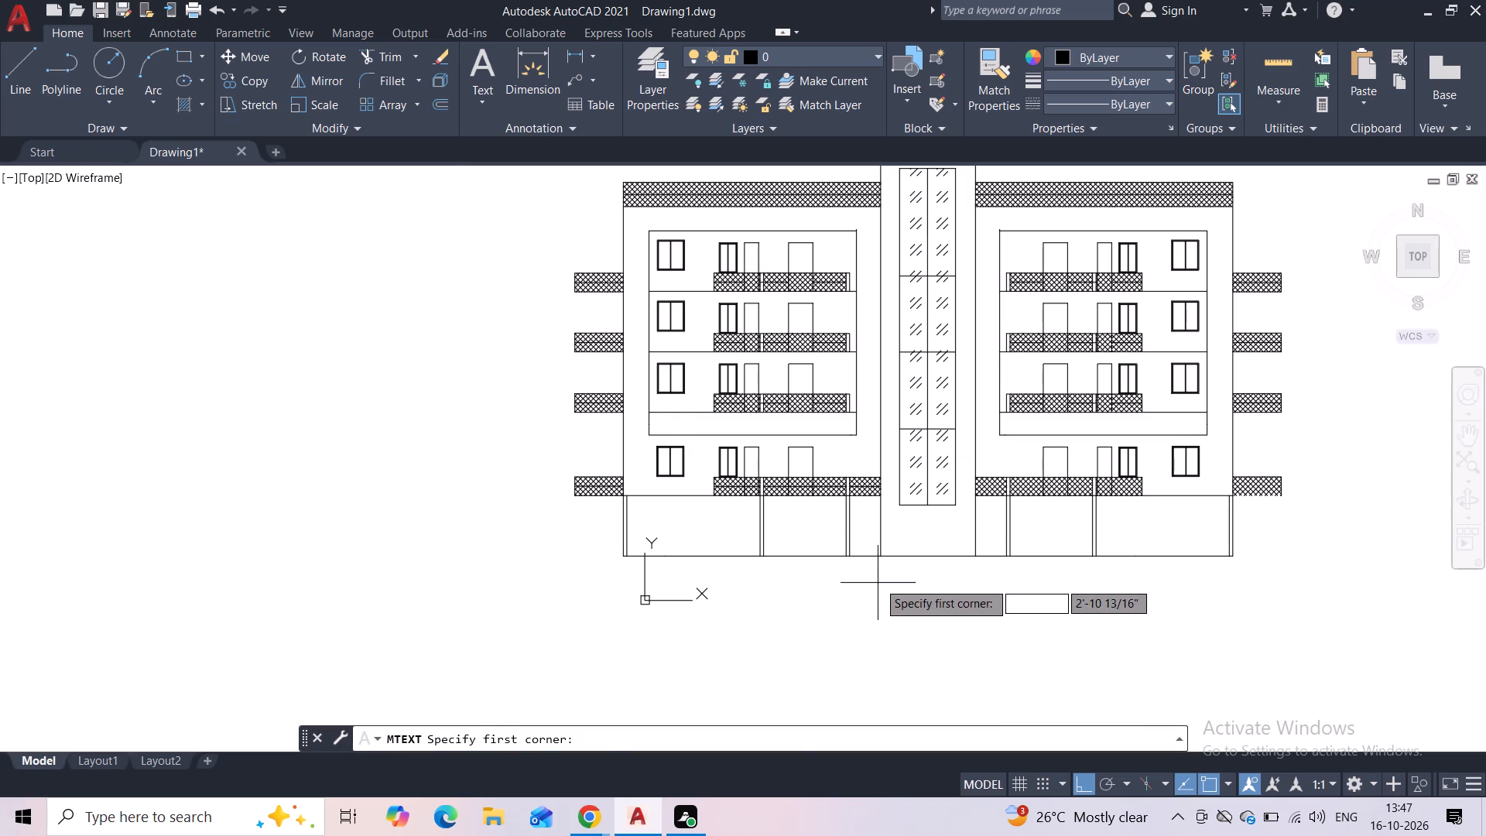
pyautogui.click(877, 579)
pyautogui.click(1009, 614)
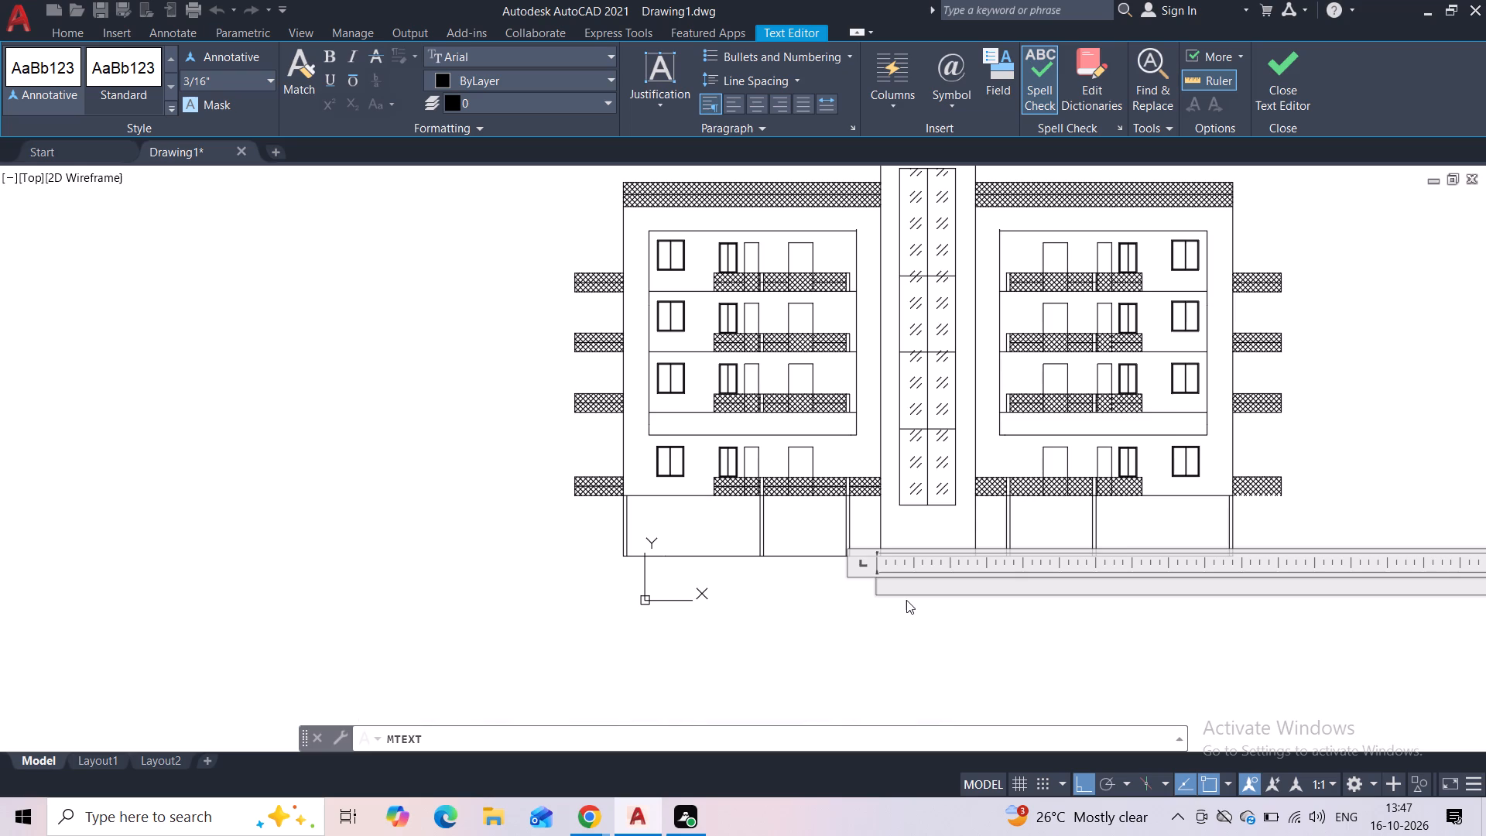
pyautogui.write('FR')
pyautogui.press('o')
pyautogui.press('n')
pyautogui.write('T ELEVA')
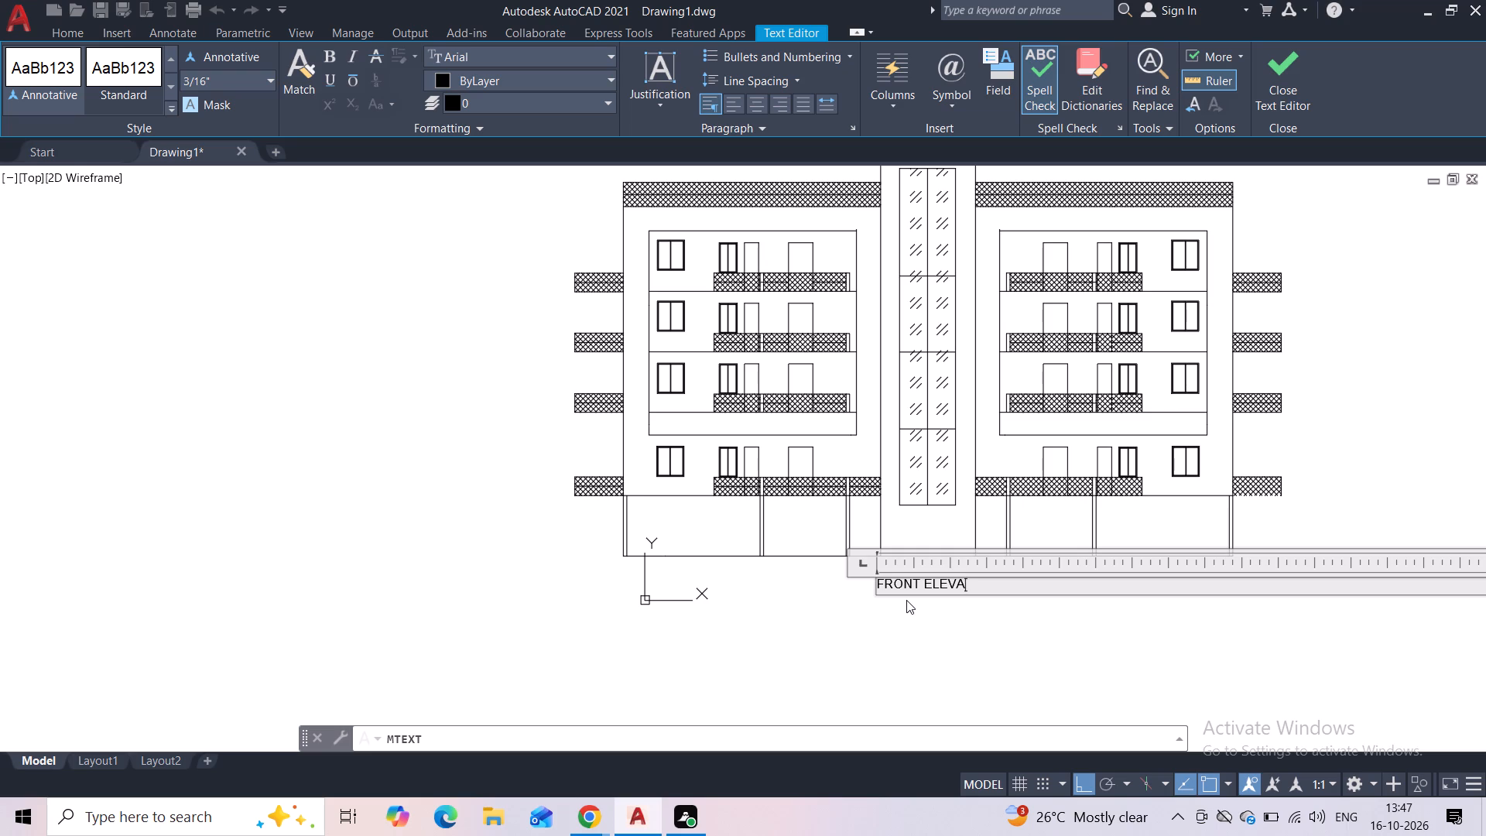
pyautogui.write('TION')
# Set the height of the whole FRONT ELEVATION label to 9" and finish editing the text.
pyautogui.moveTo(879, 587); pyautogui.dragTo(1022, 588)
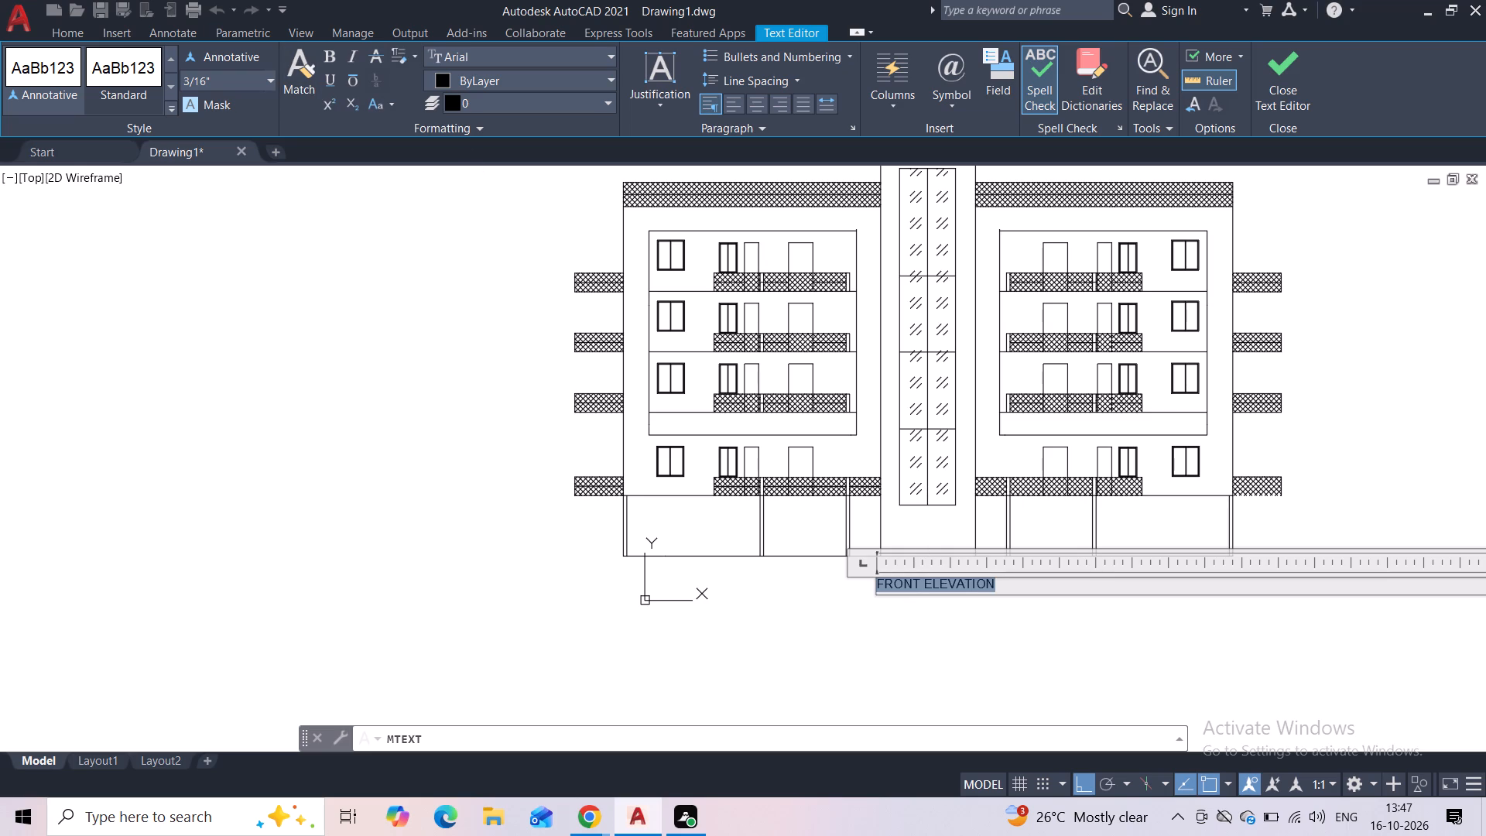
pyautogui.doubleClick(224, 77)
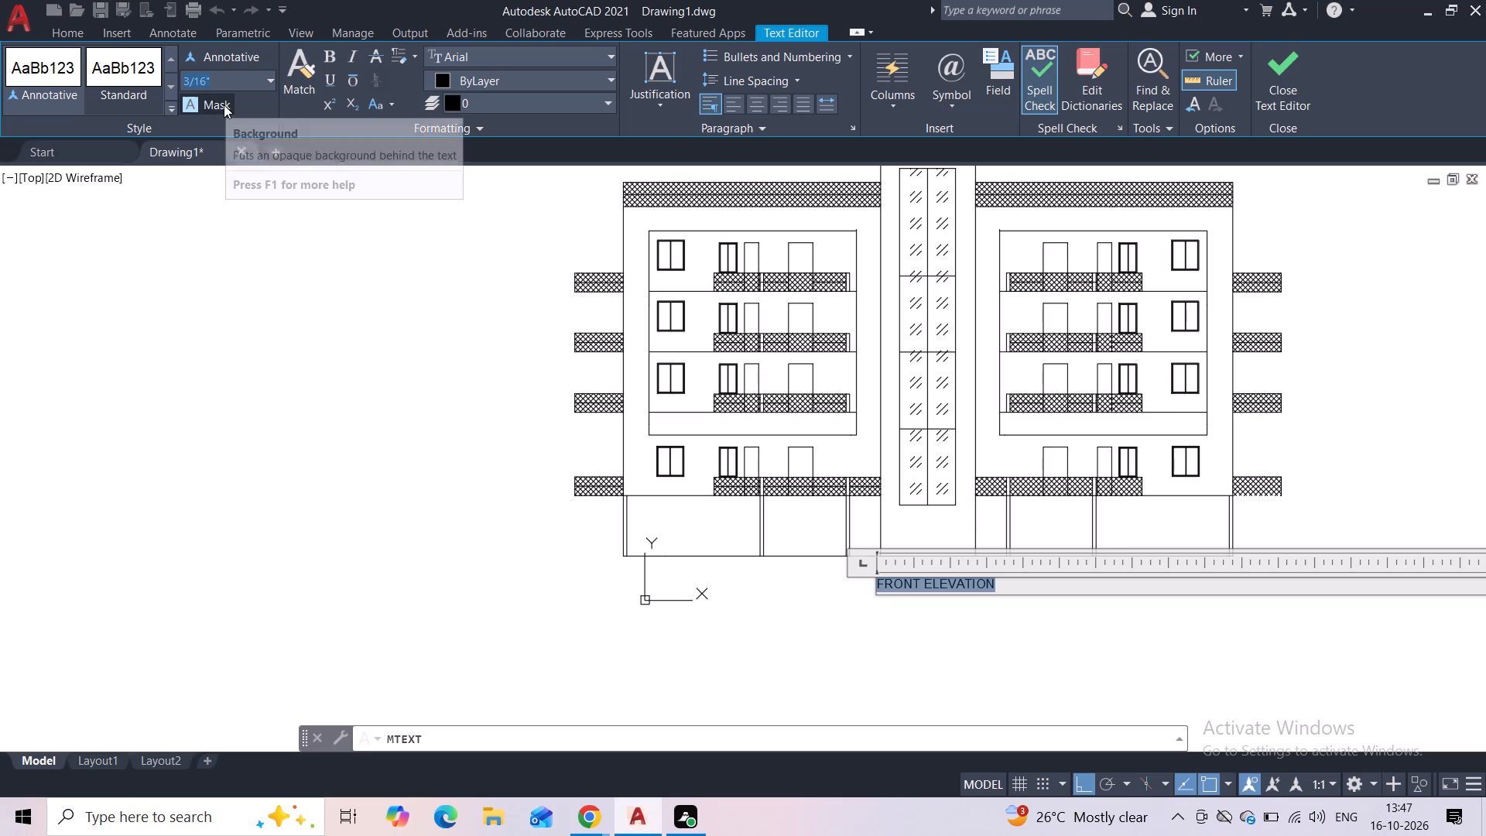
pyautogui.press('Delete')
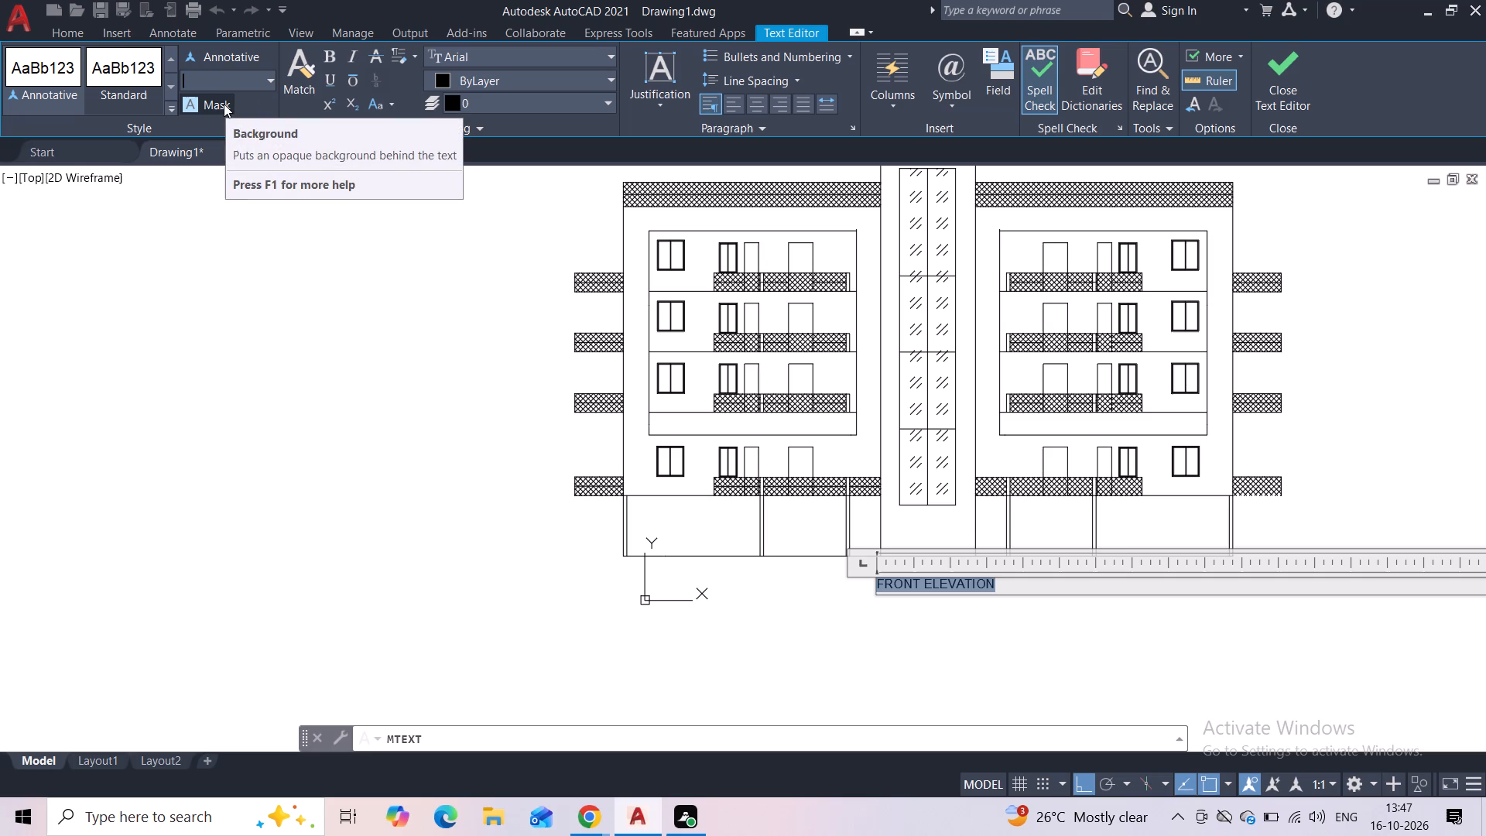
pyautogui.press('9')
pyautogui.hotkey('shift', '"')
pyautogui.press('Return')
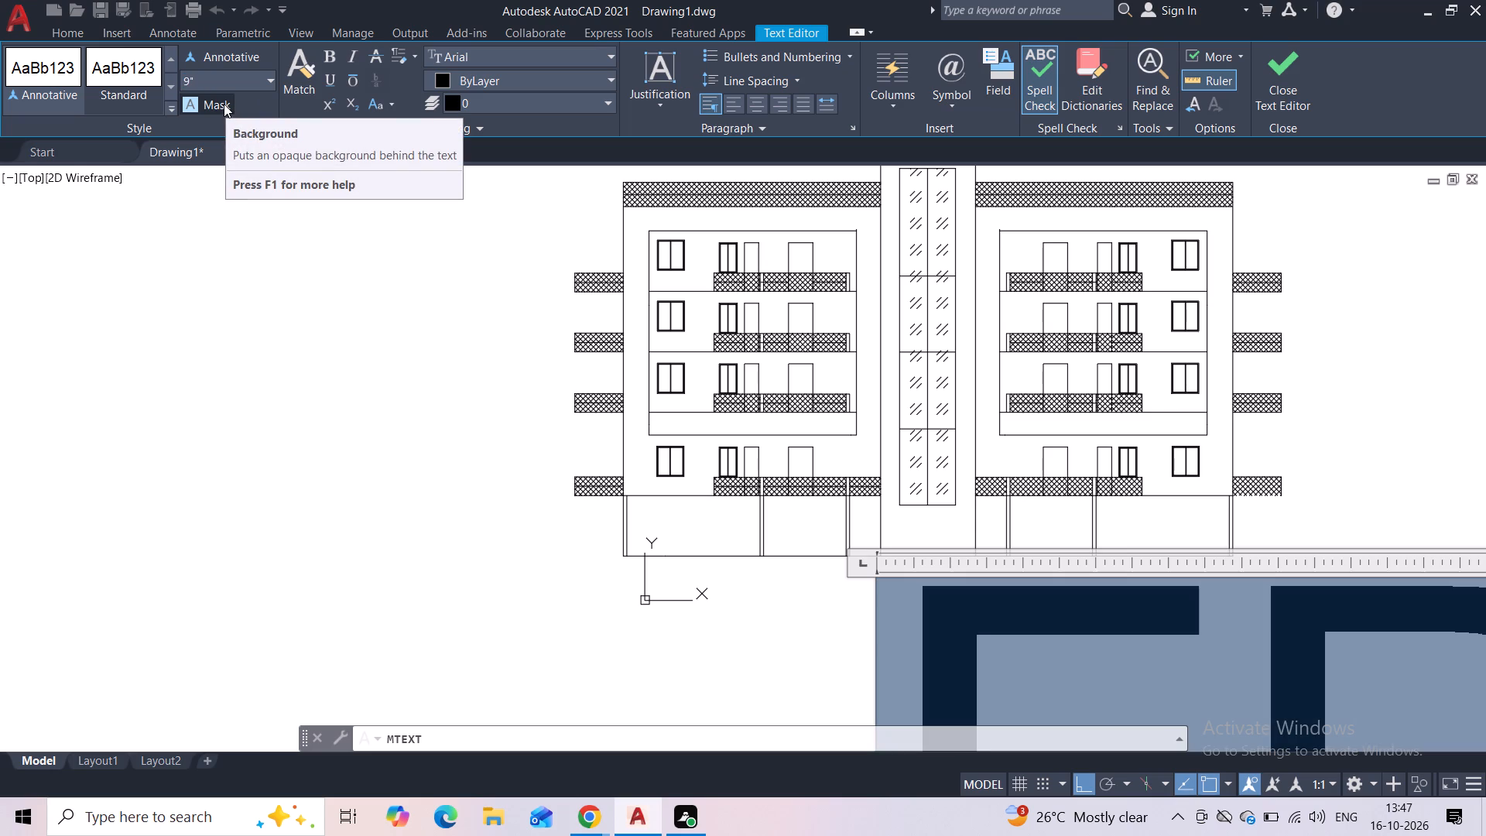
pyautogui.click(1265, 66)
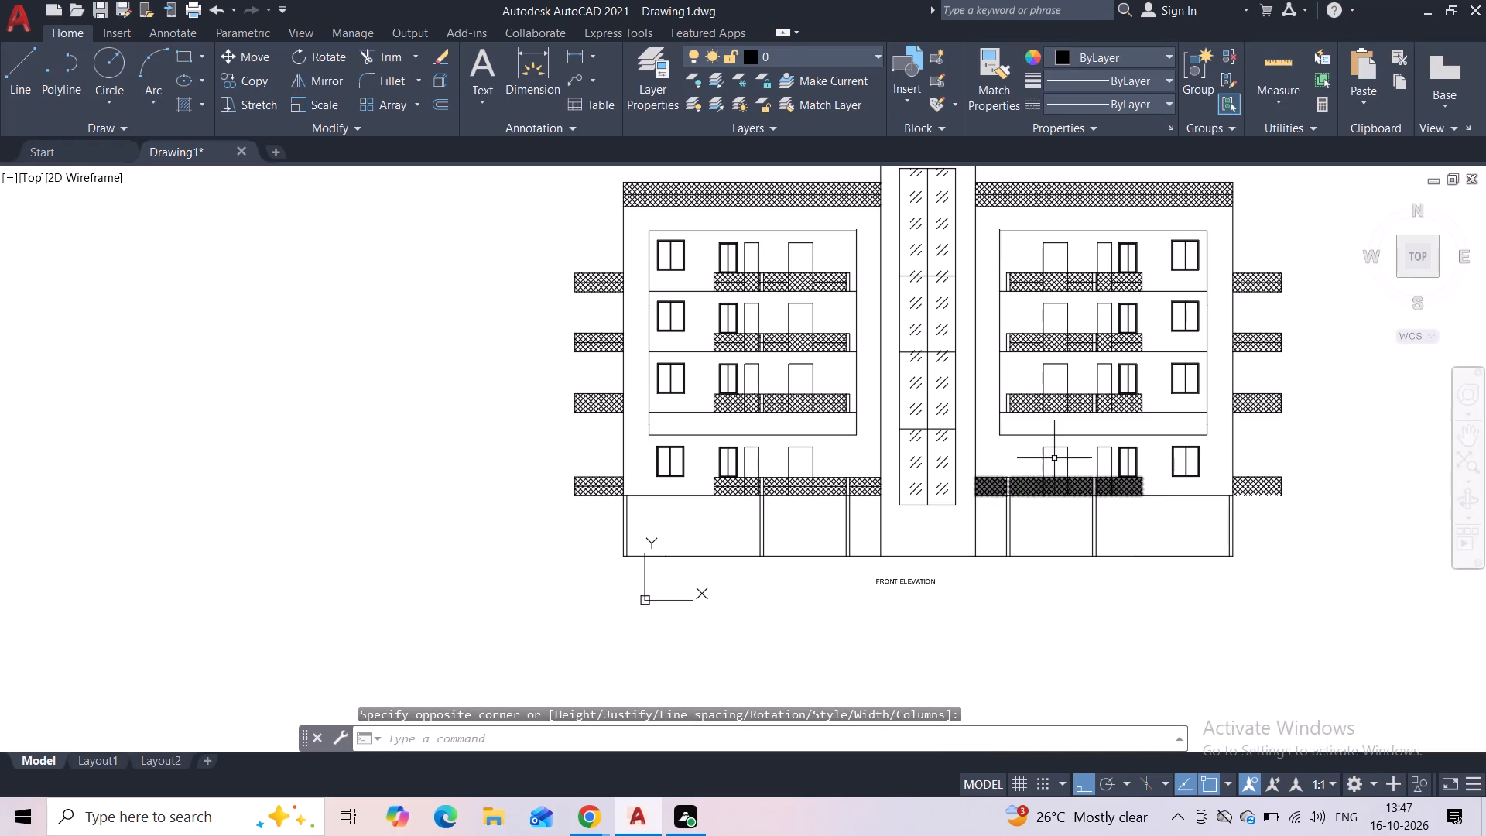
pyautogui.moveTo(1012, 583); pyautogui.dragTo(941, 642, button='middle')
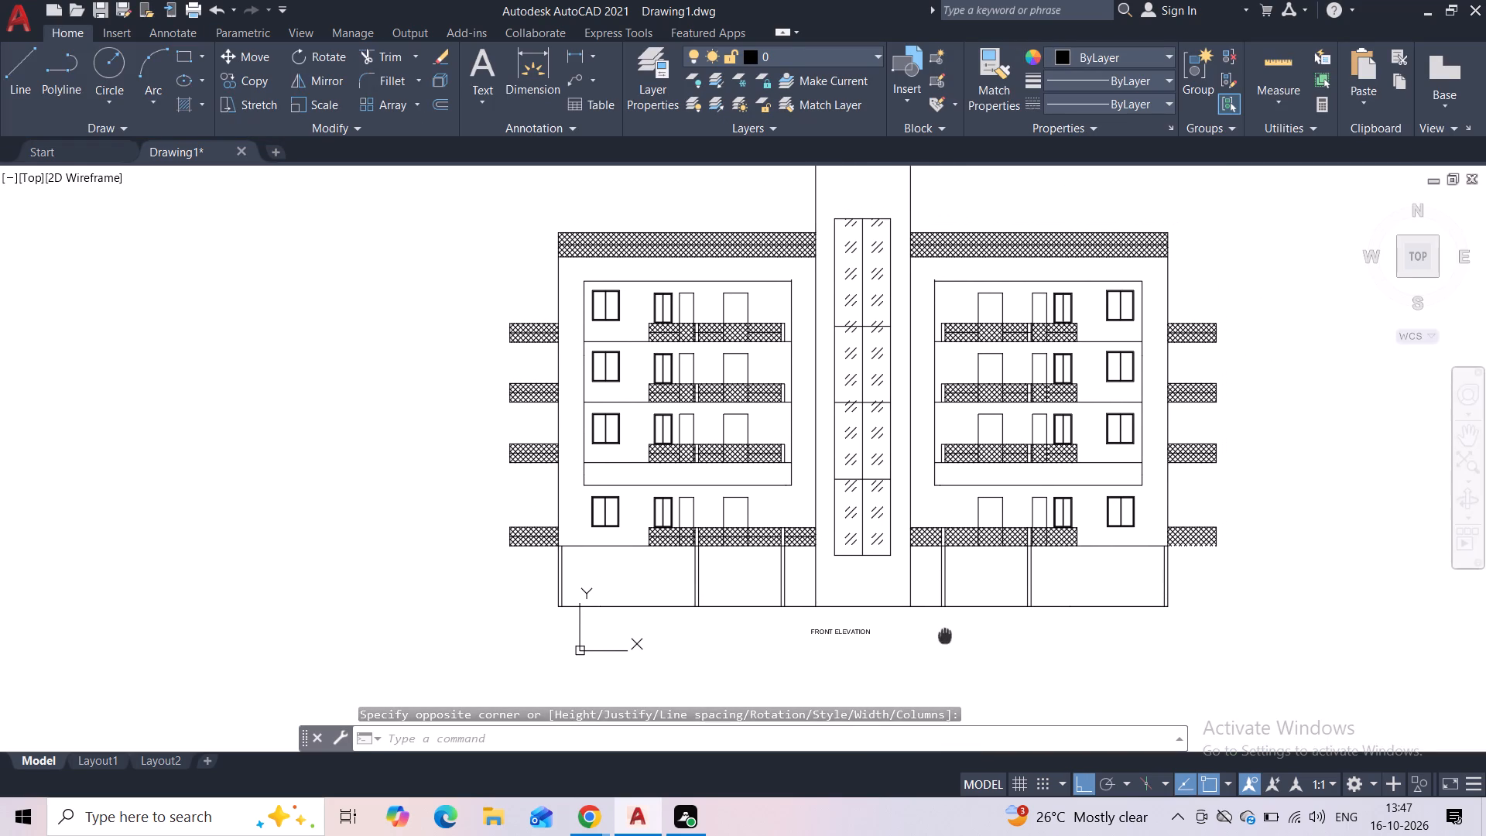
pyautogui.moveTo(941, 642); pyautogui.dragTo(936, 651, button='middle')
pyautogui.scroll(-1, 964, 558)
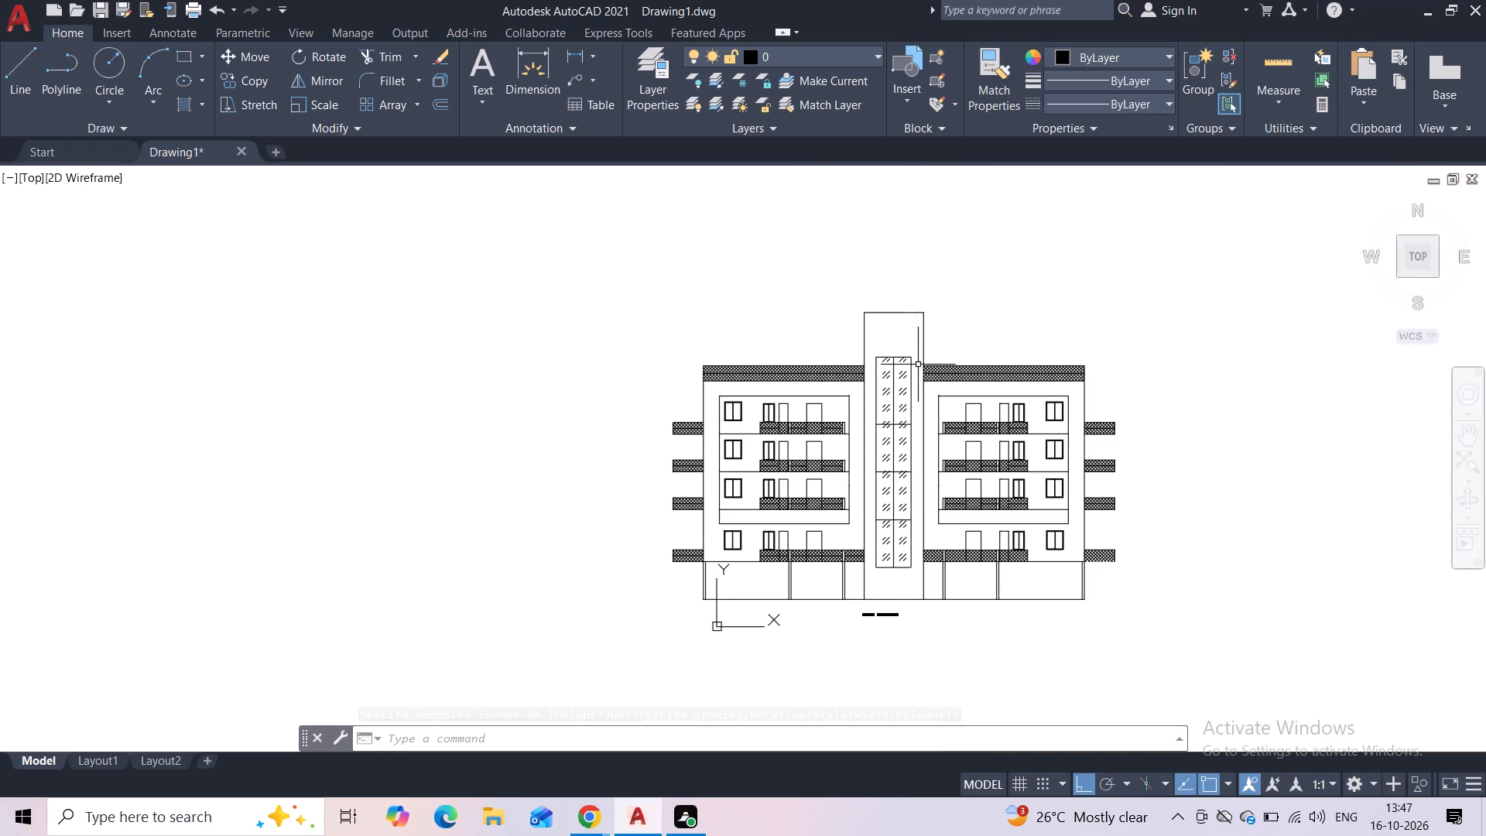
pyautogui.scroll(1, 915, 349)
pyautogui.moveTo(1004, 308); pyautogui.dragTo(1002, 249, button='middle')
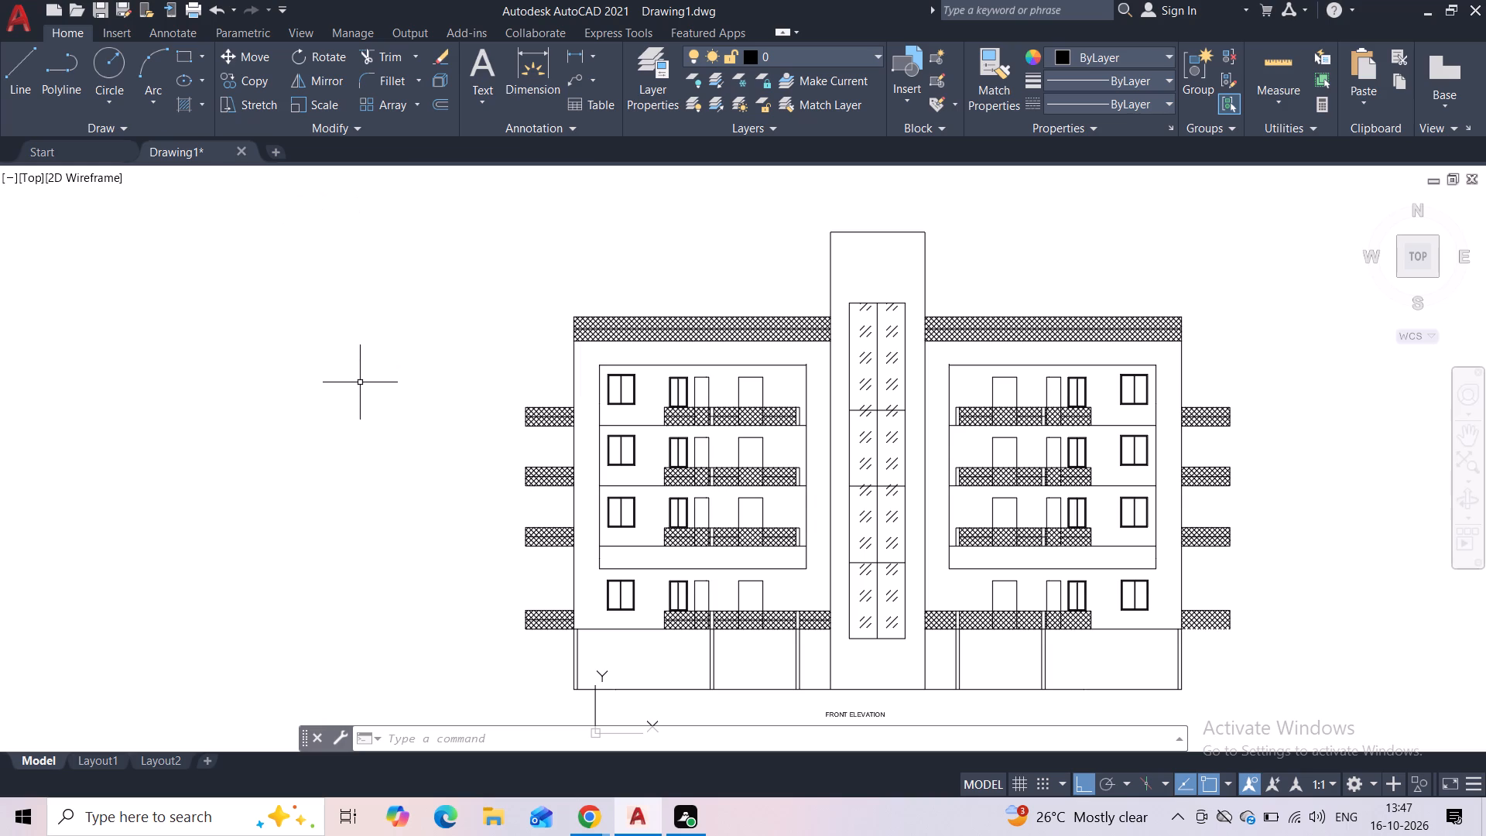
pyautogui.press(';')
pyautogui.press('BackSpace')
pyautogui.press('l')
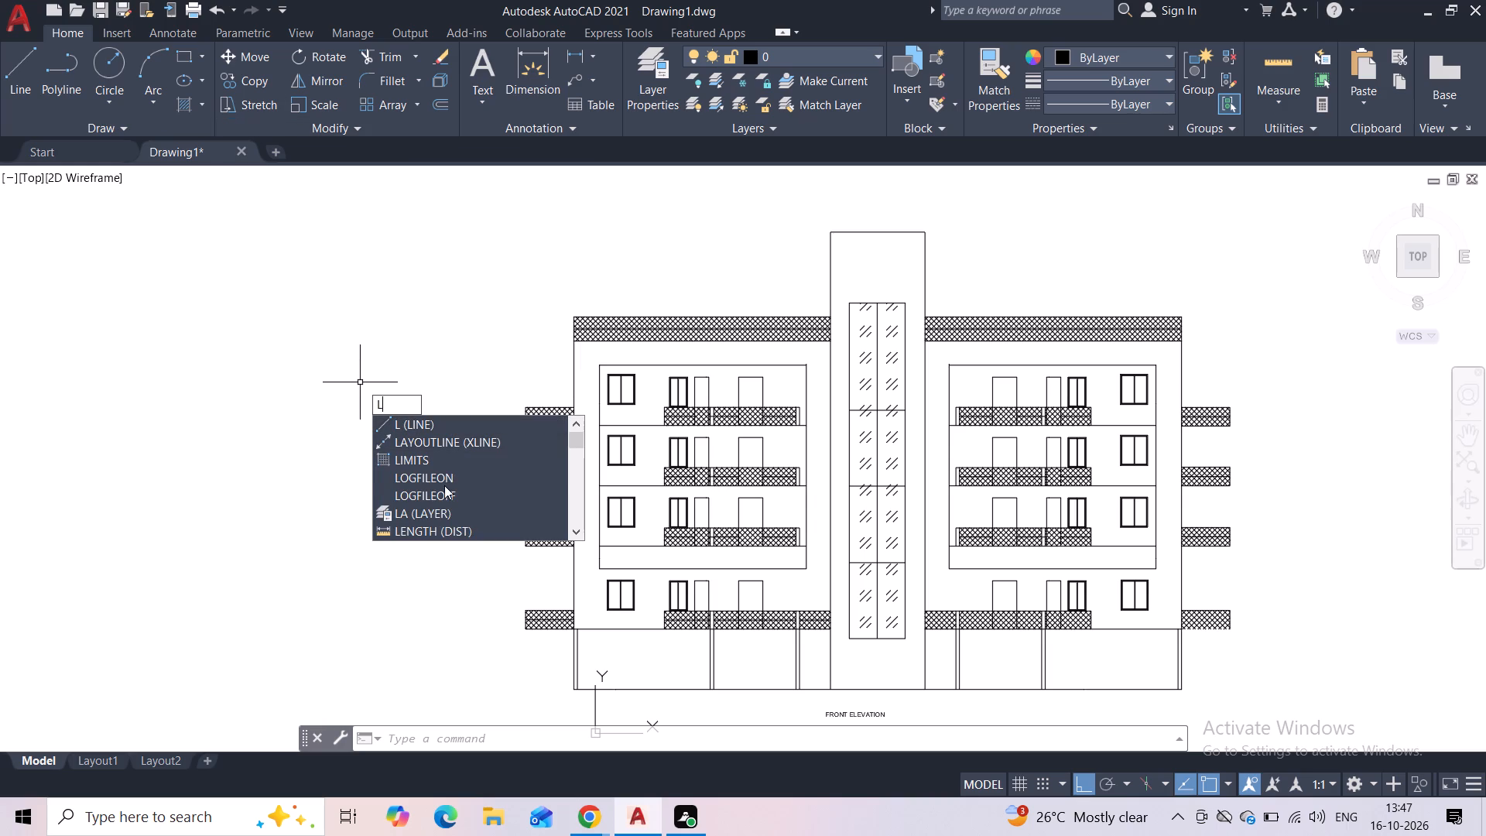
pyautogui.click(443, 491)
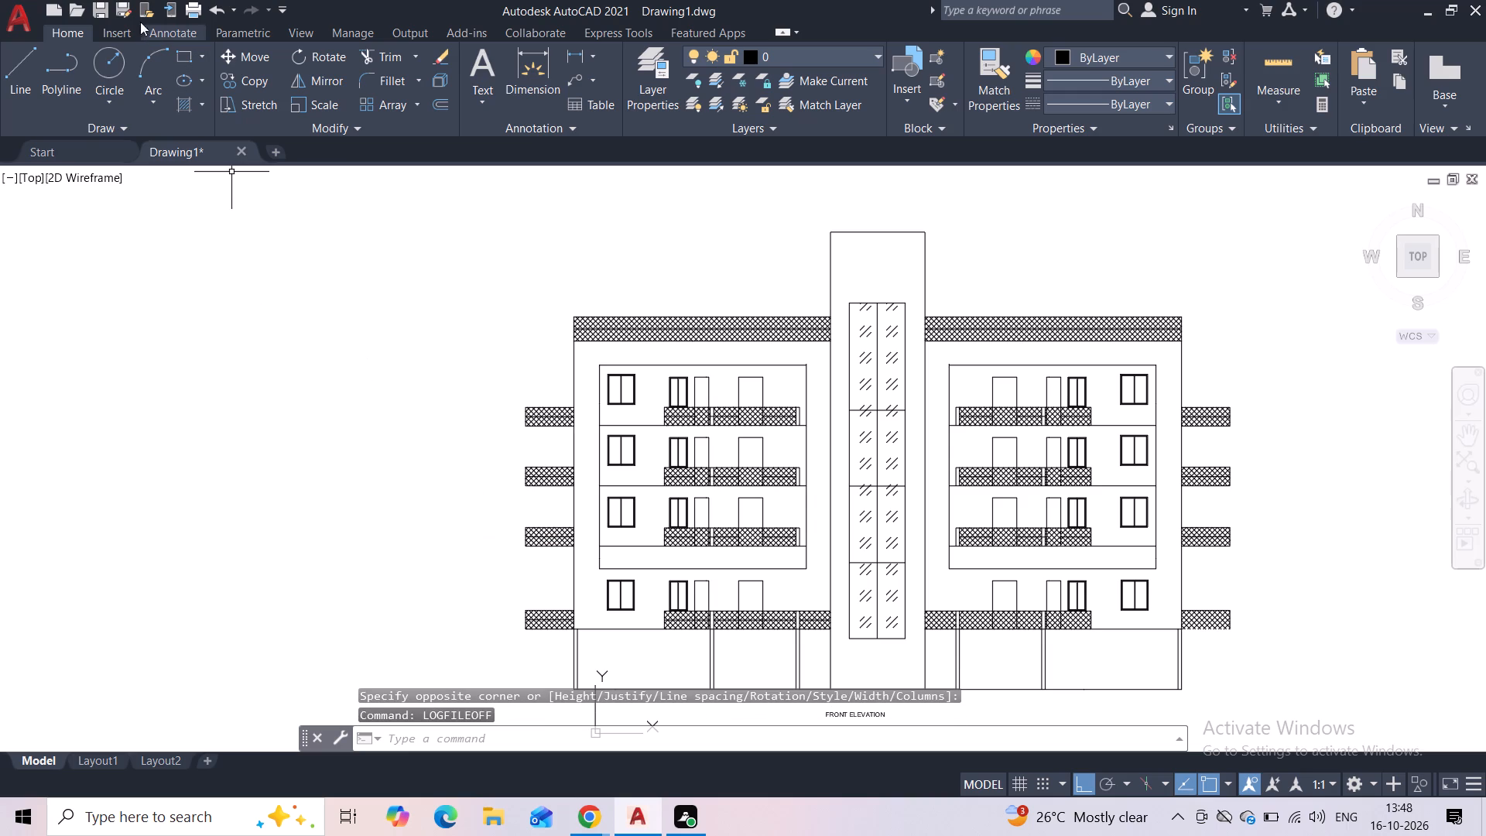
# Save the drawing under the new name Drawing15 in the ortho folder inside Documents.
pyautogui.click(129, 12)
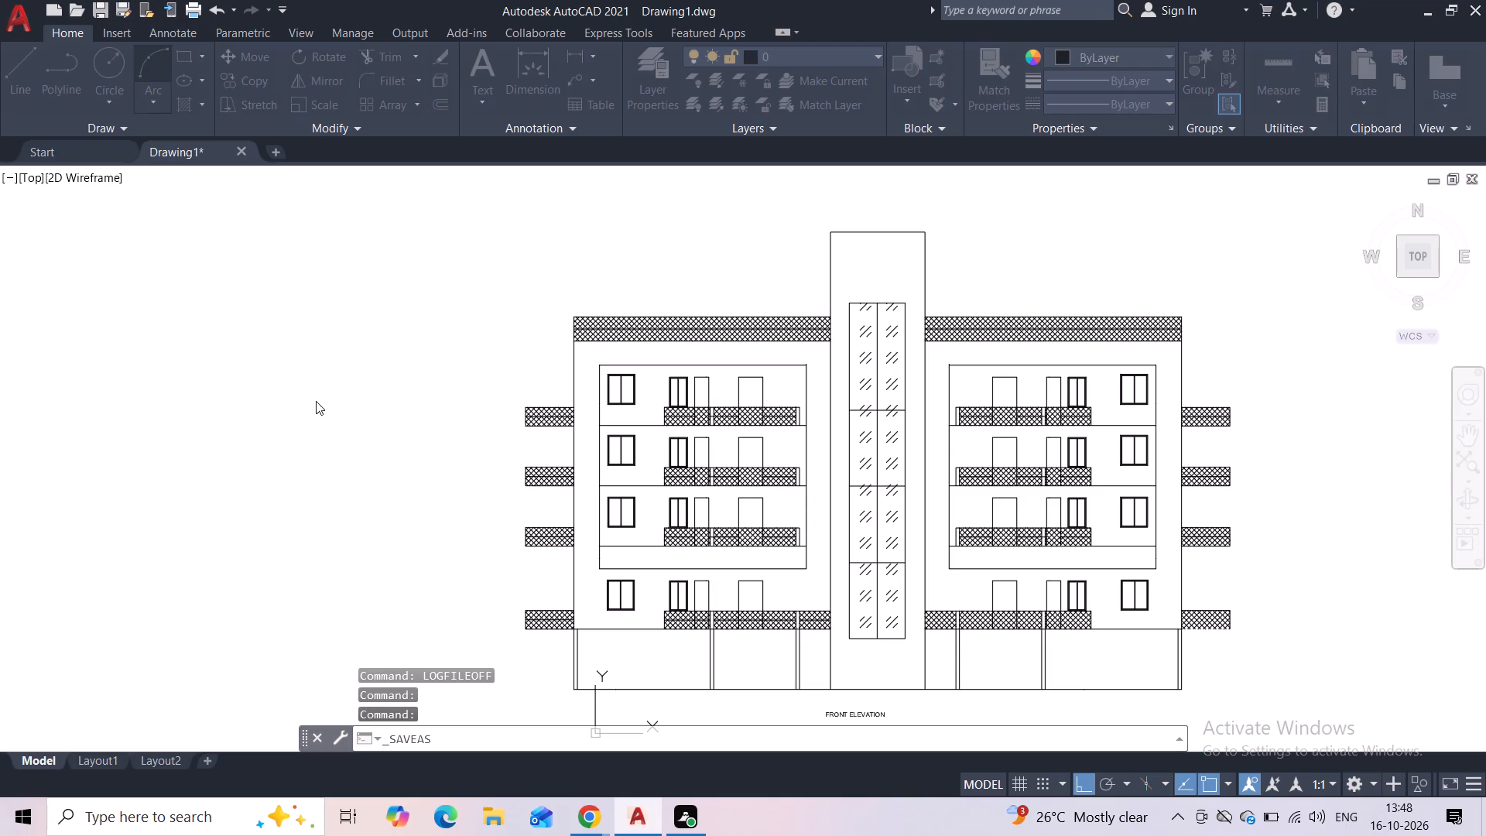
pyautogui.scroll(-4, 652, 458)
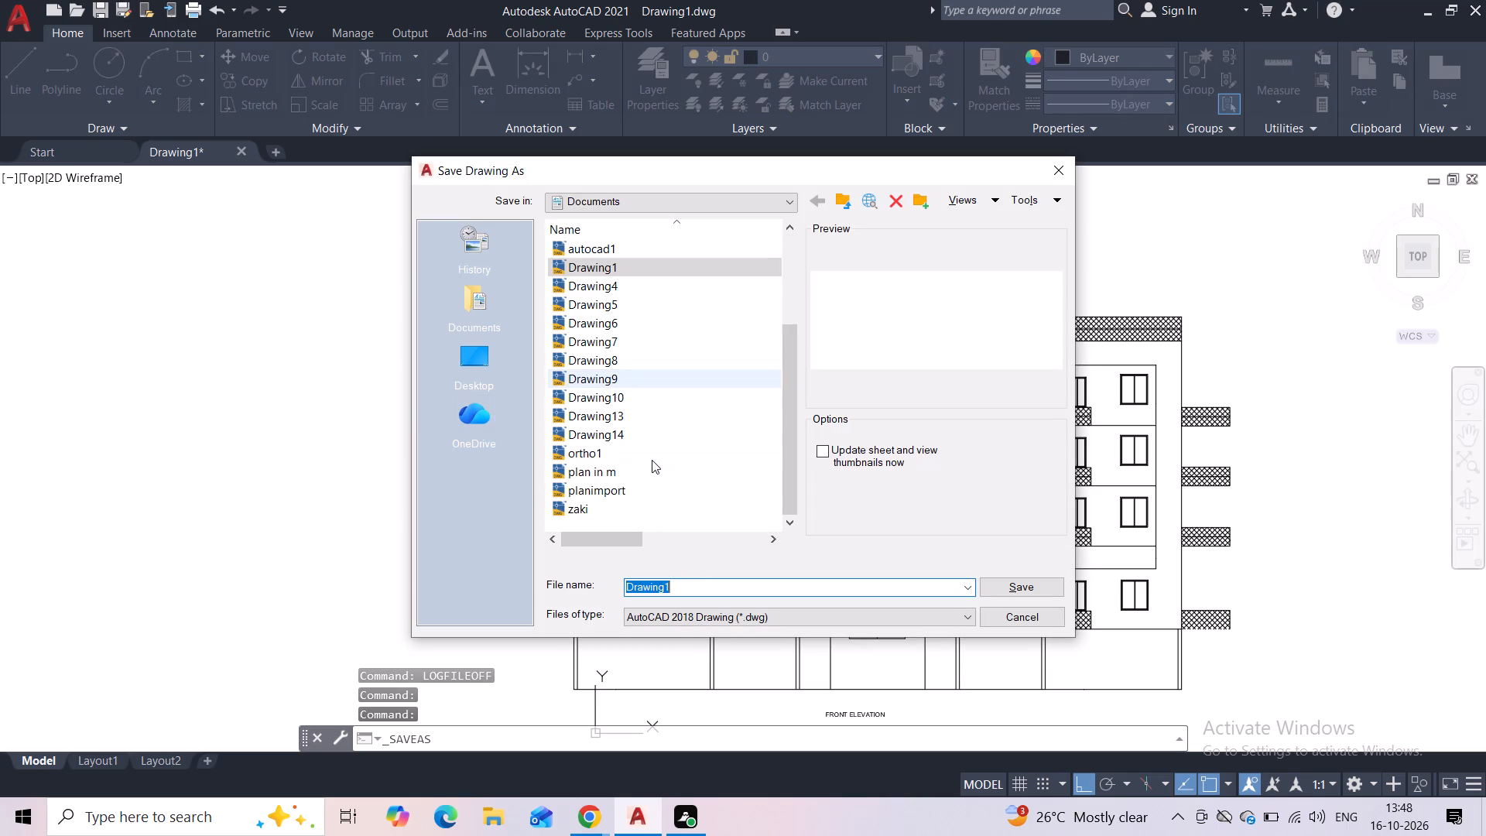
pyautogui.scroll(3, 651, 460)
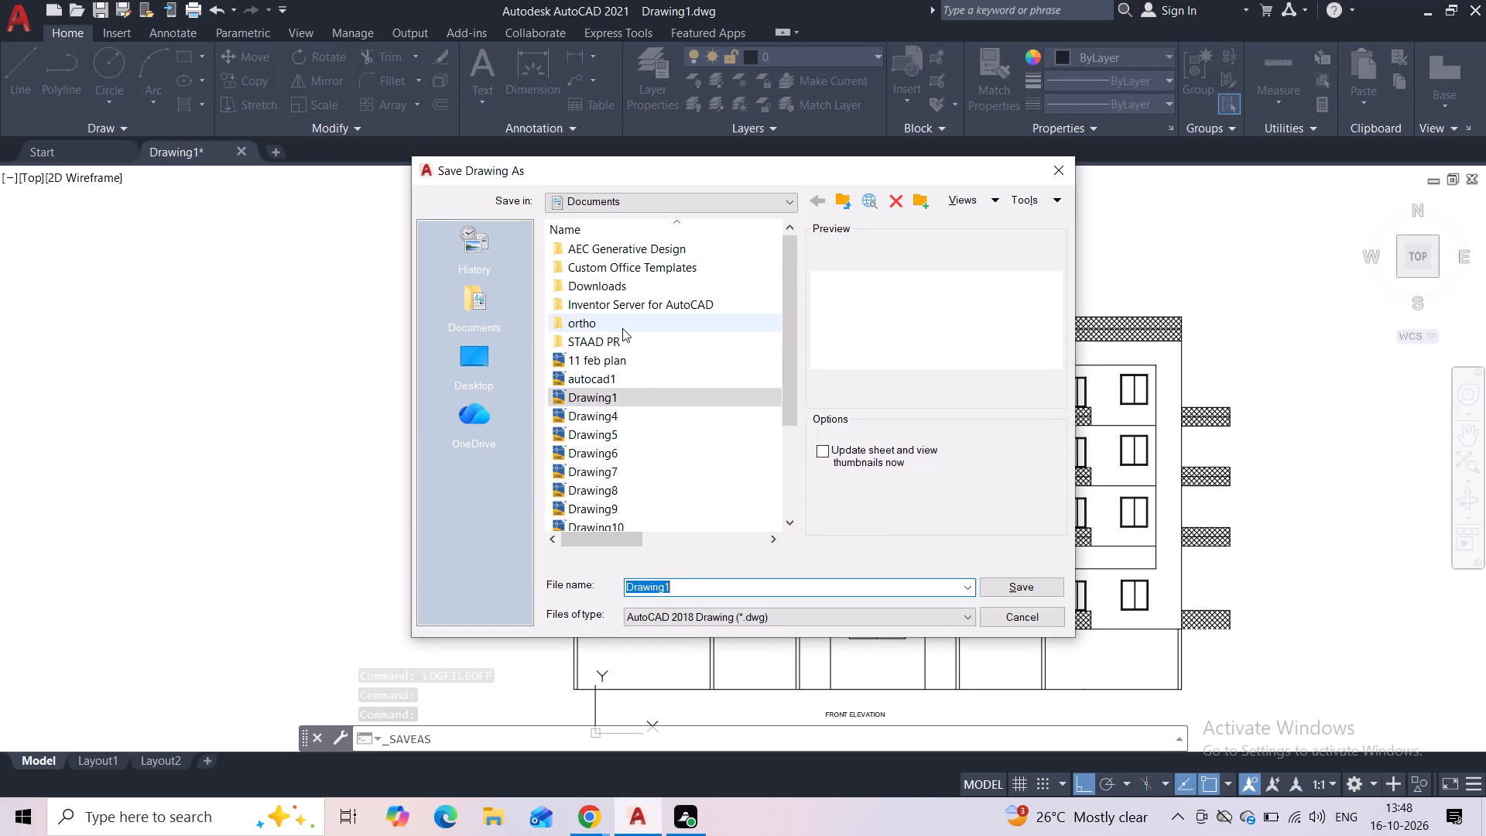
pyautogui.click(622, 328)
pyautogui.click(622, 328)
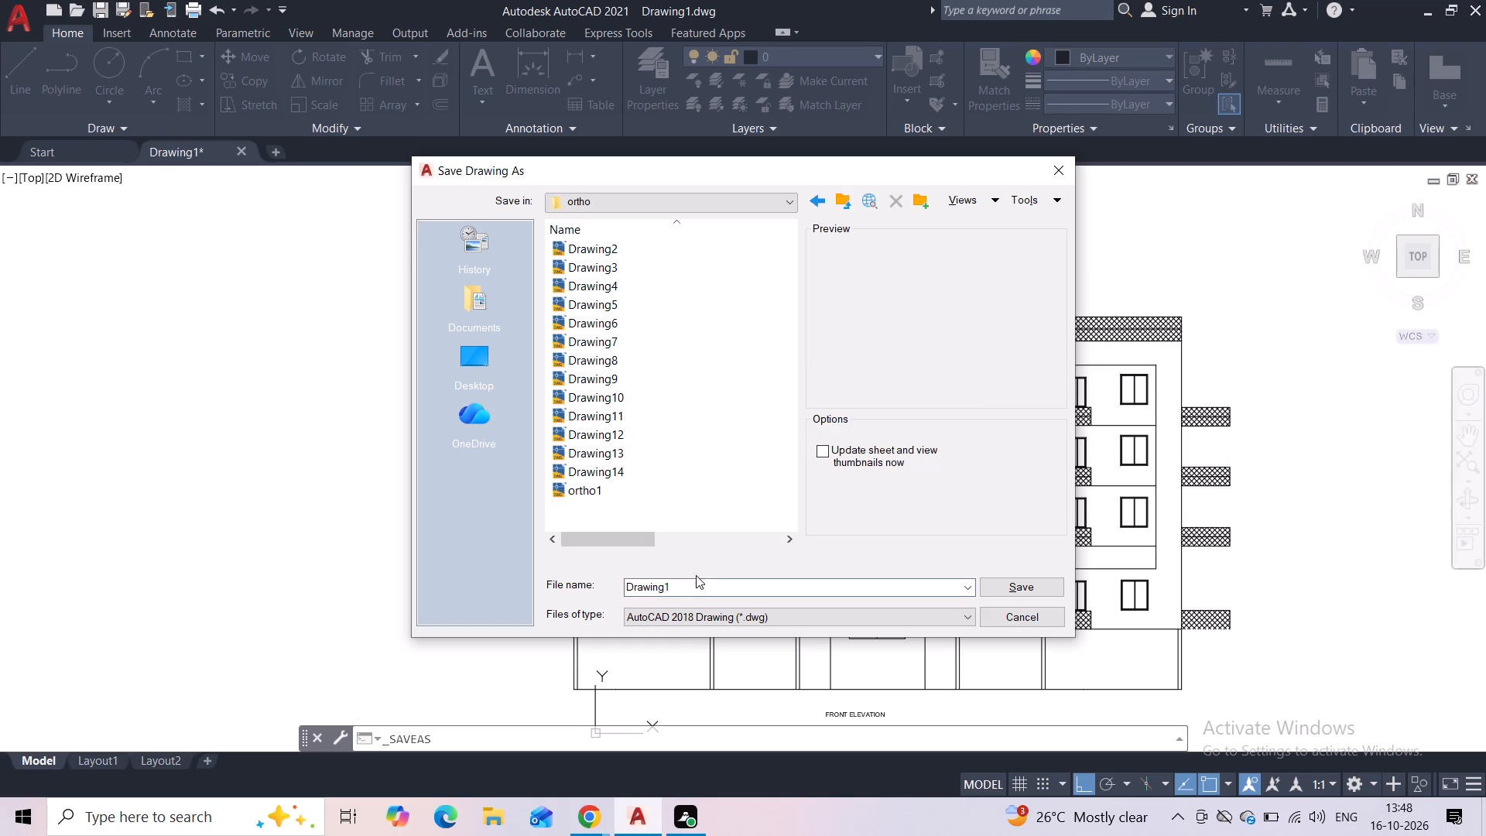
pyautogui.click(690, 583)
pyautogui.click(690, 584)
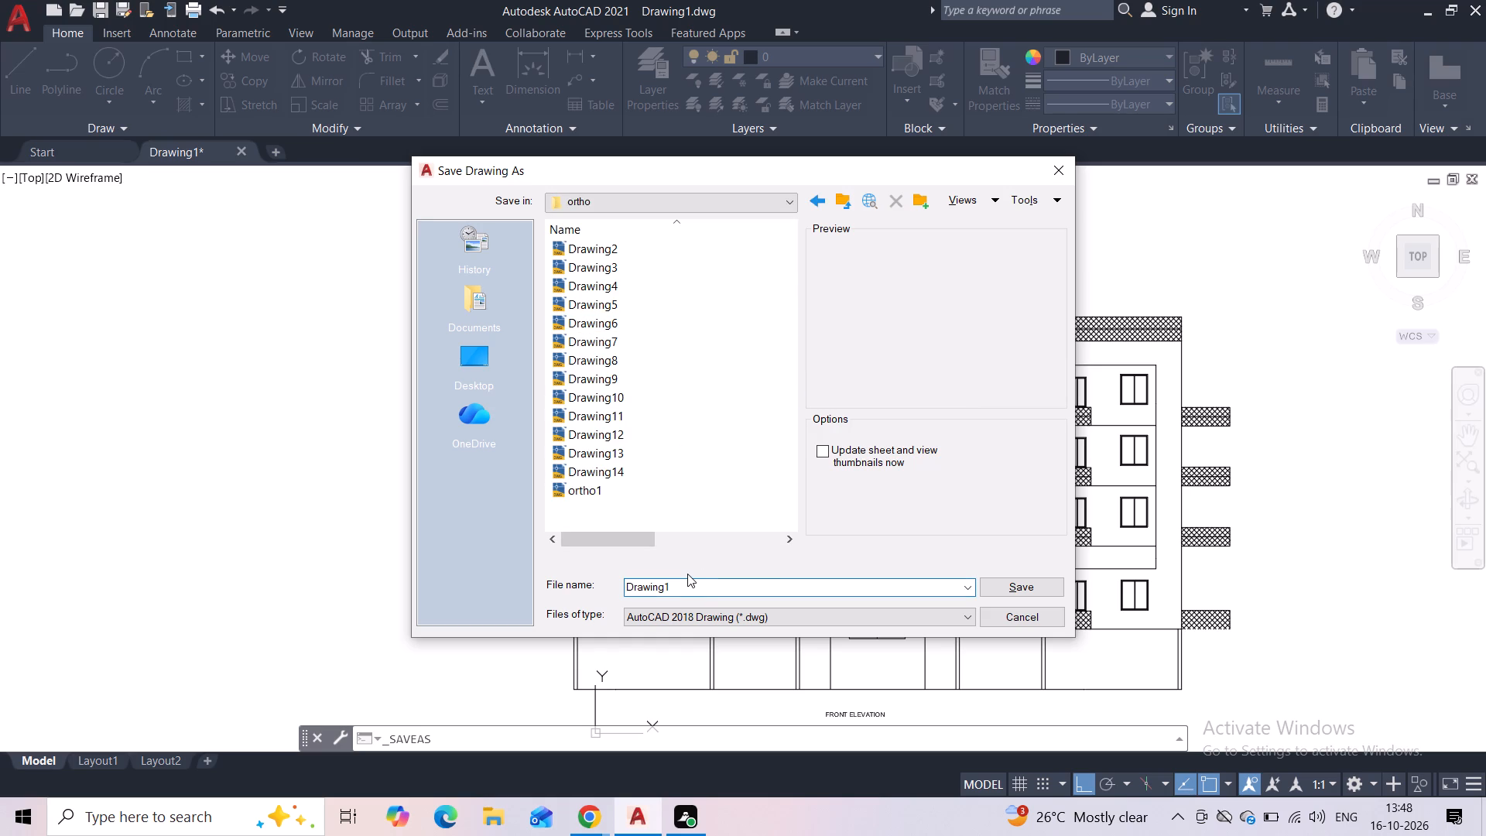
pyautogui.press('5')
pyautogui.click(1014, 588)
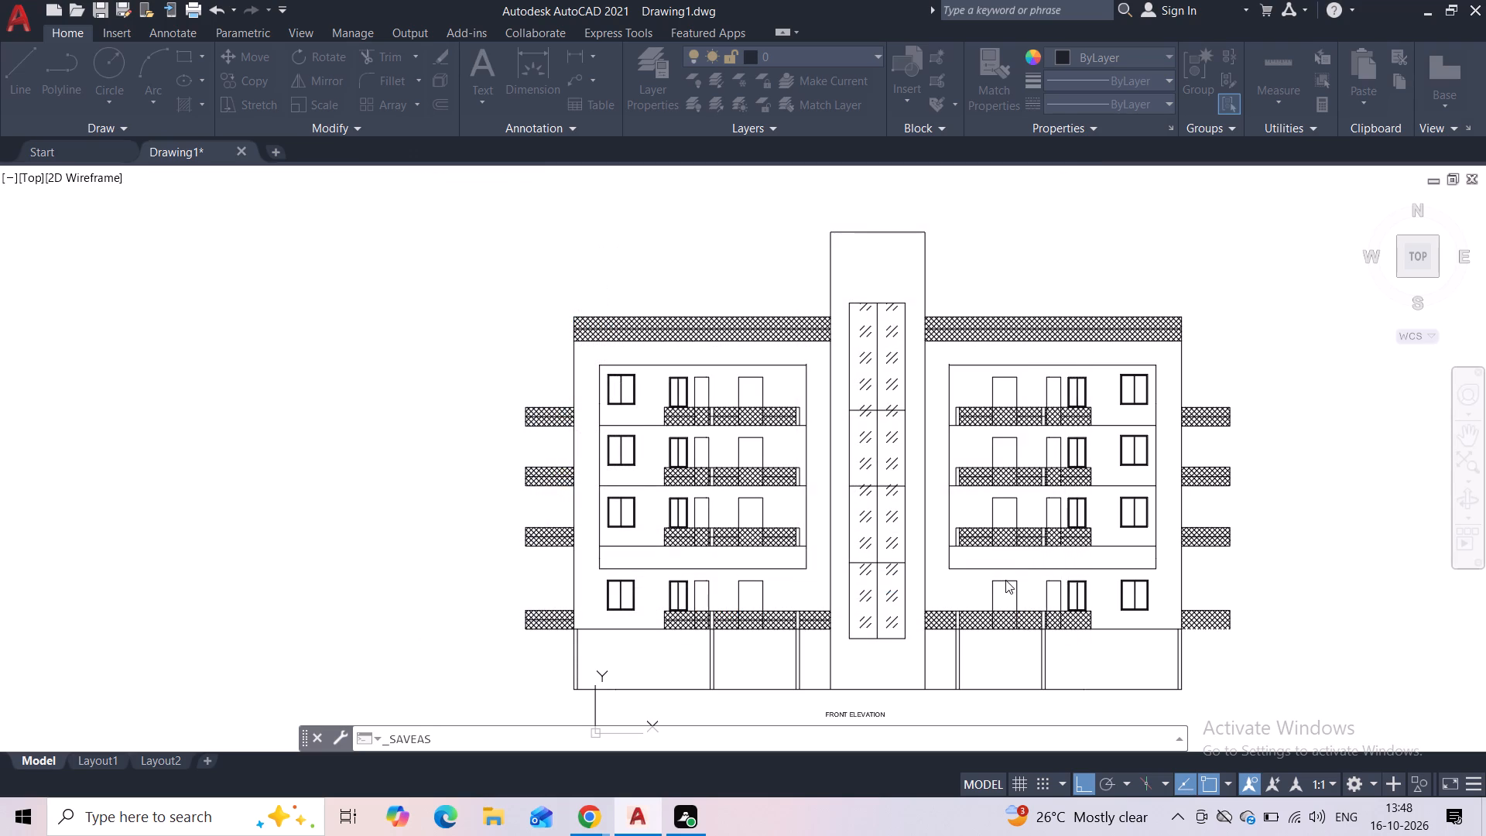
# Set up a plot with the previous plot's settings, window the plot area around the whole labelled elevation, and preview it.
pyautogui.click(187, 11)
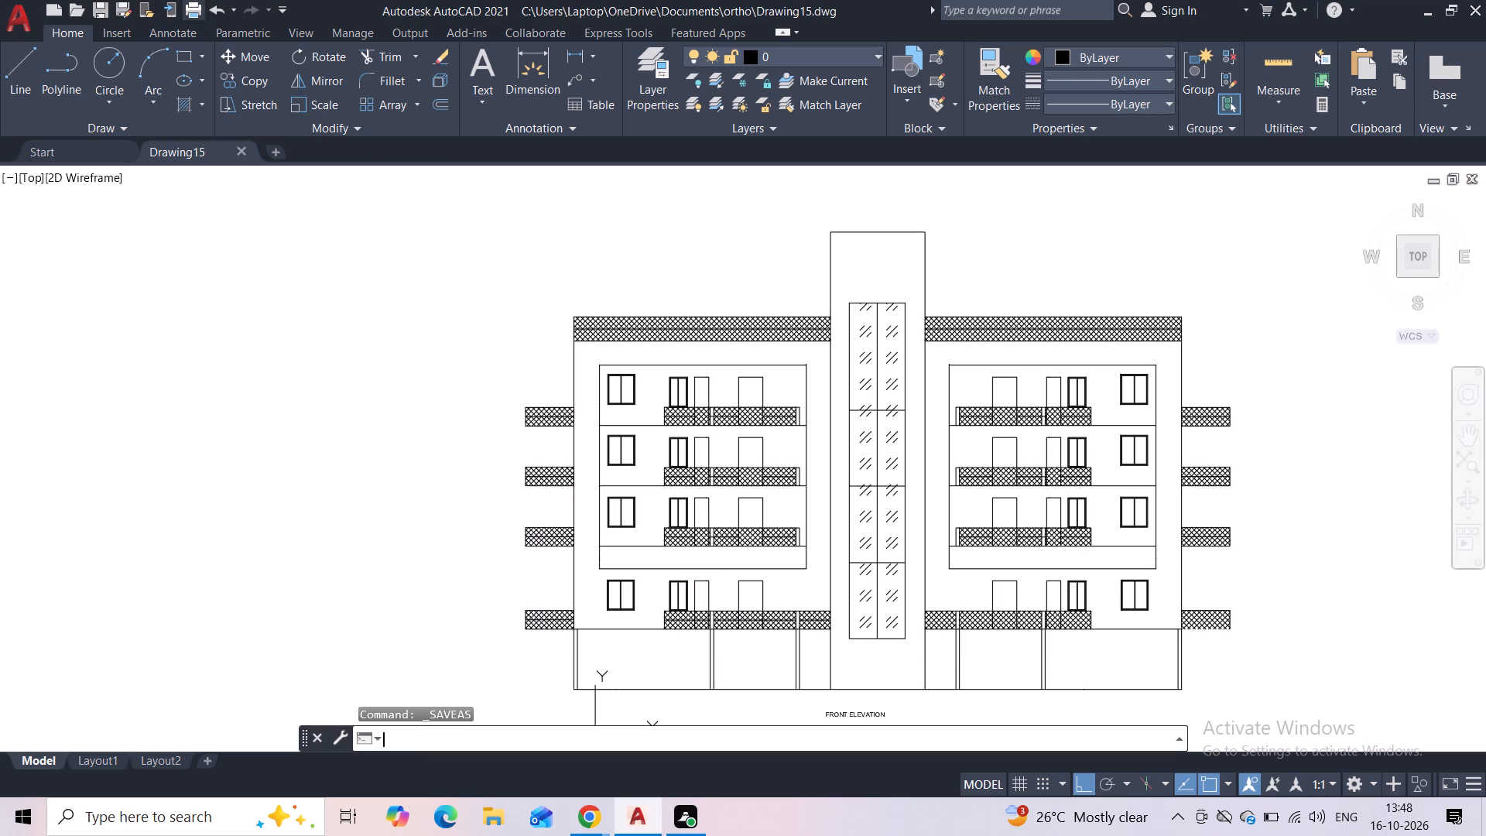
pyautogui.click(577, 209)
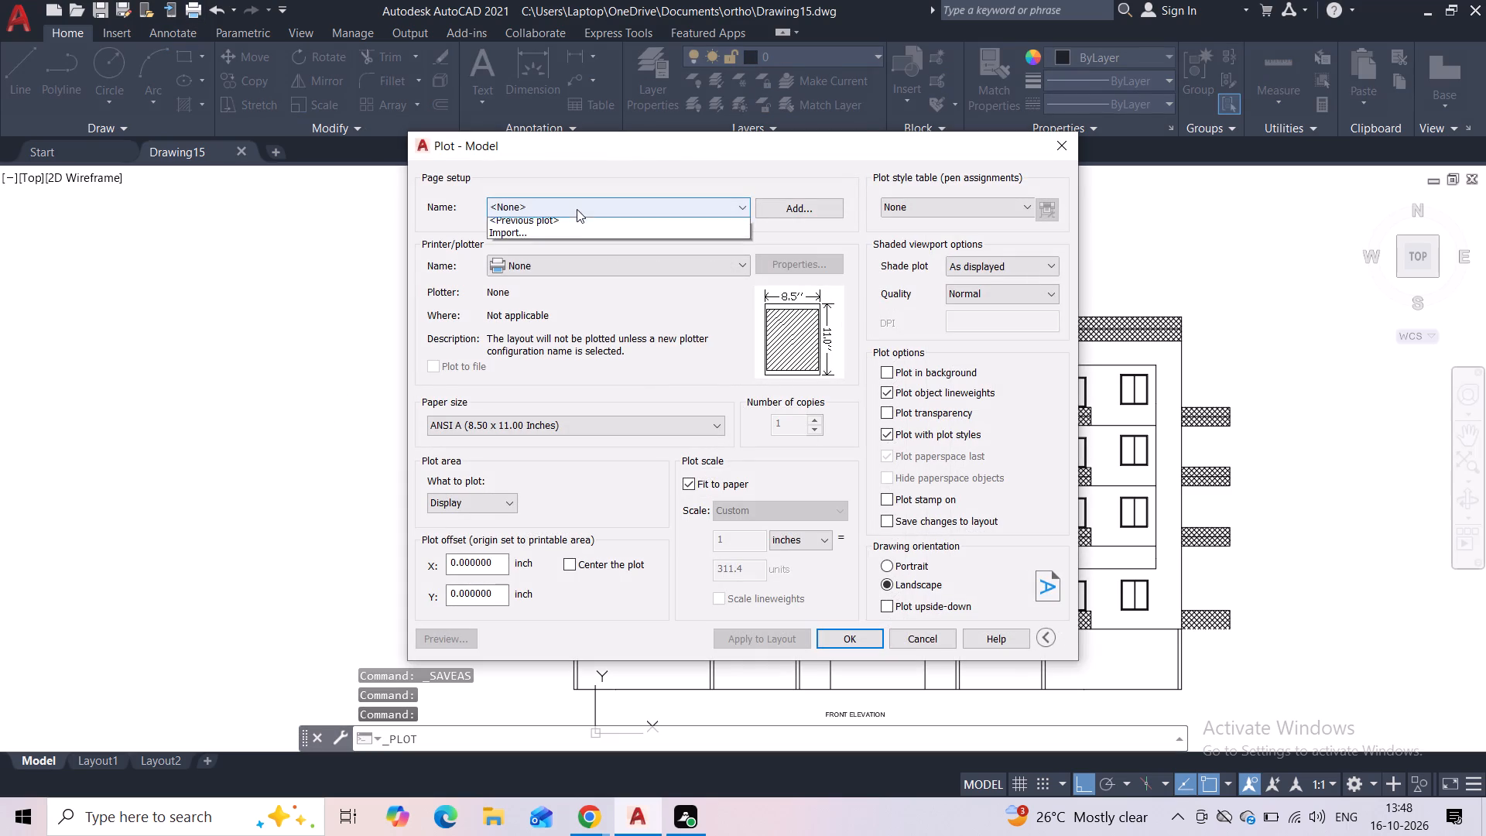
pyautogui.click(566, 238)
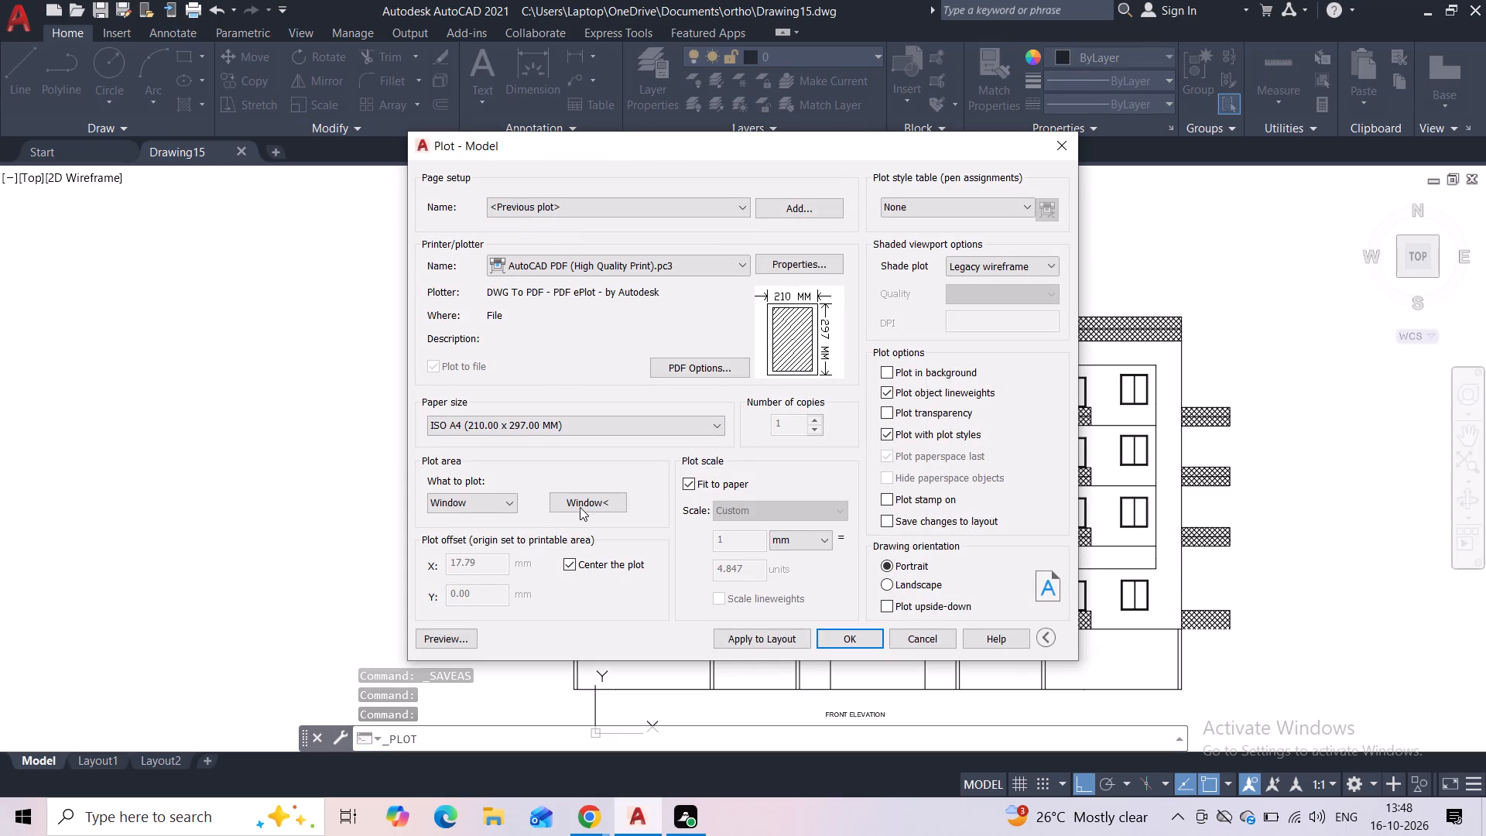
pyautogui.click(582, 504)
pyautogui.scroll(-2, 945, 391)
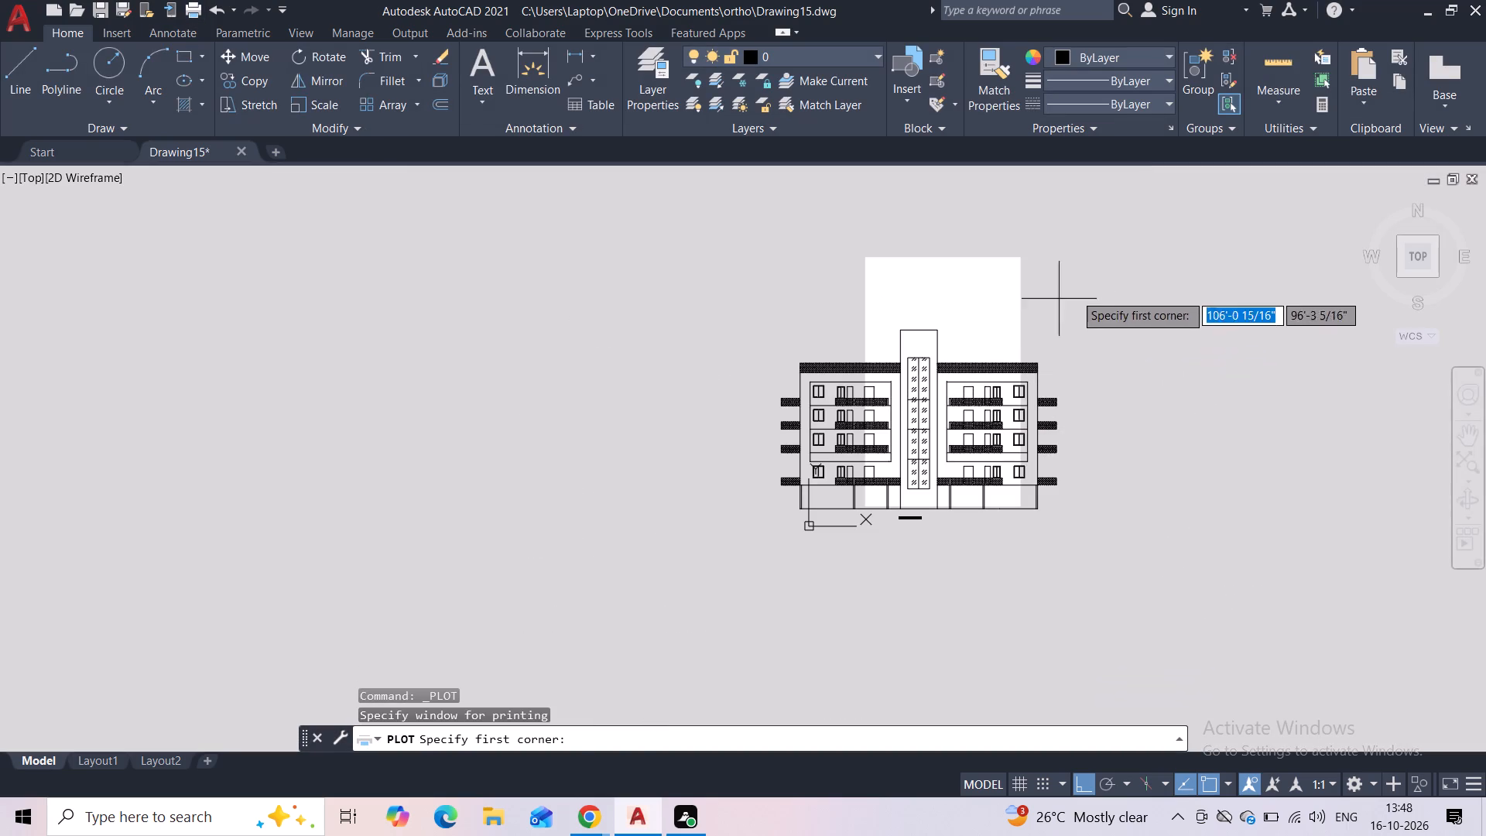
pyautogui.click(1075, 293)
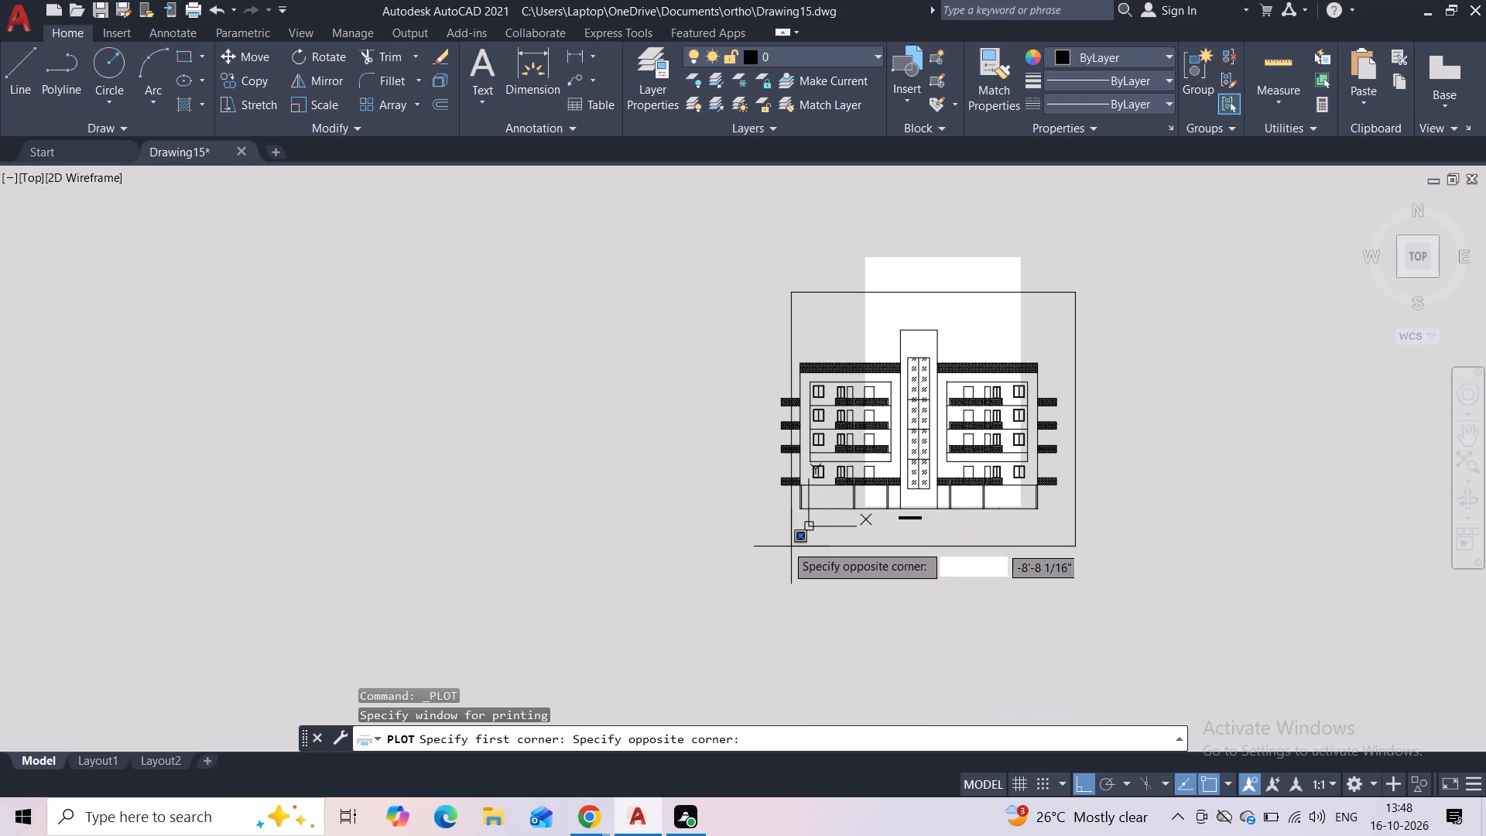
pyautogui.click(767, 538)
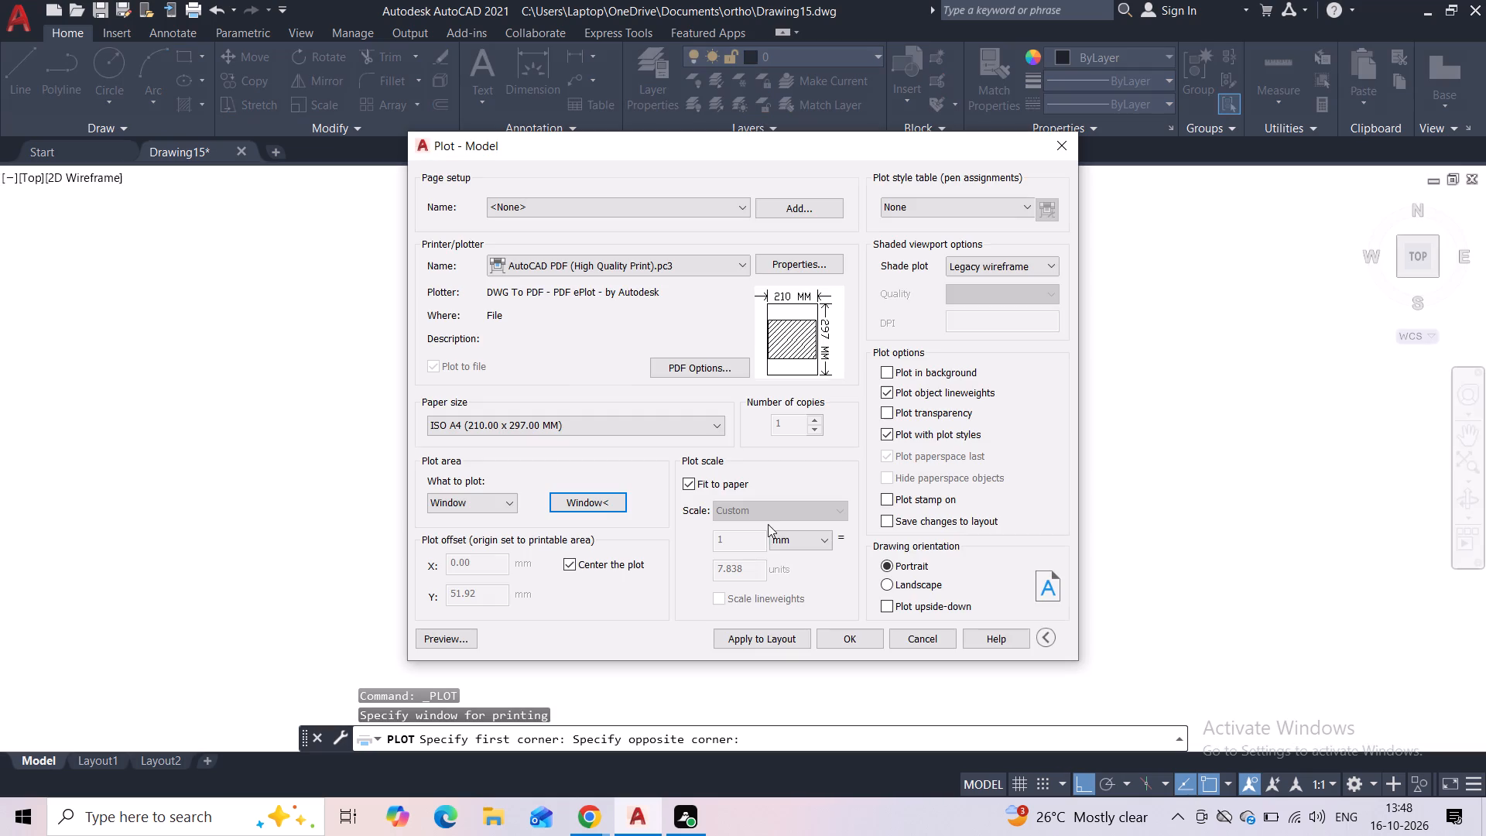
pyautogui.click(457, 632)
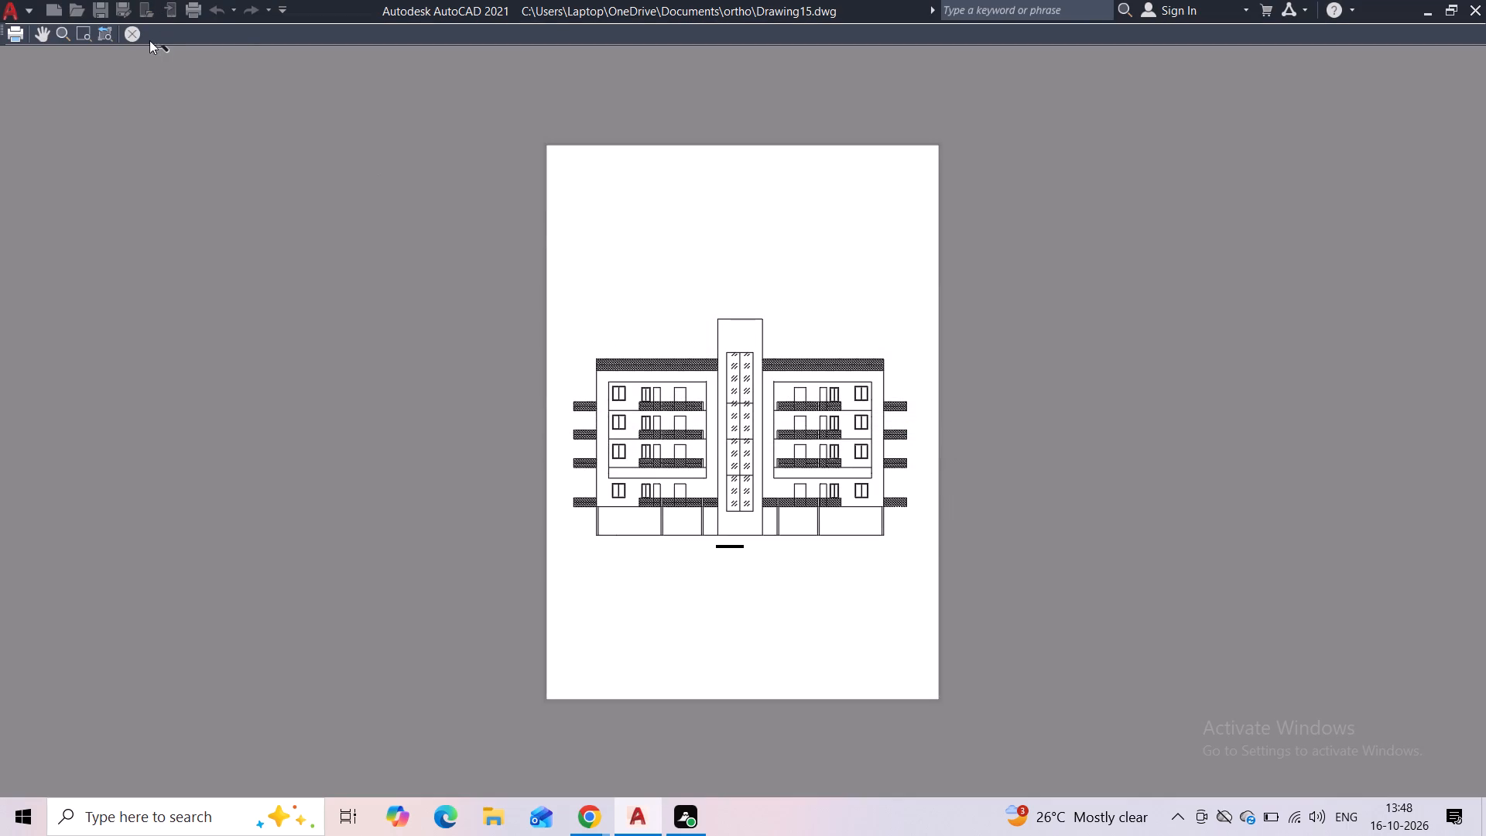
pyautogui.click(132, 36)
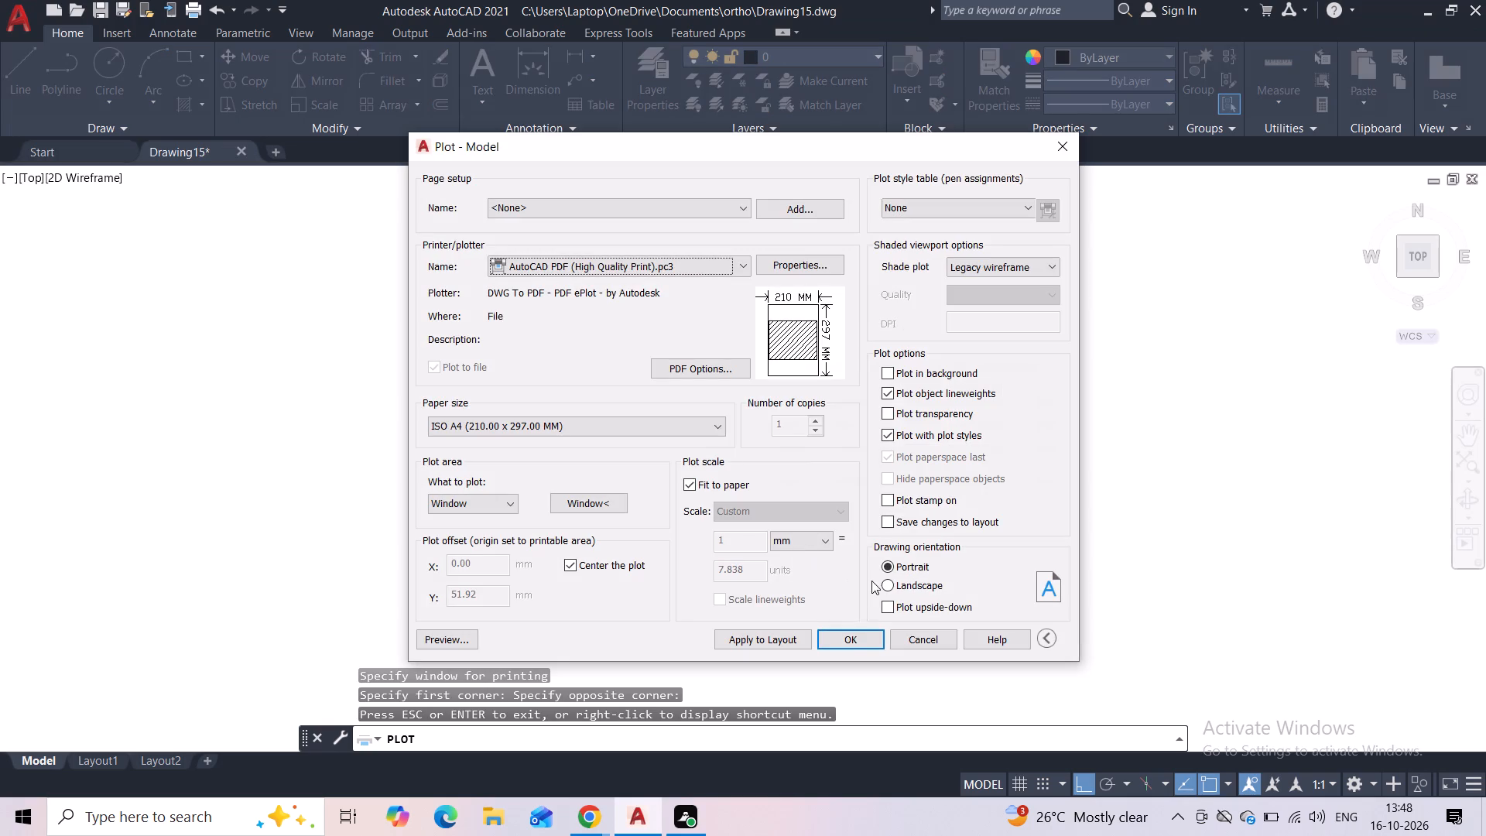
# Plot the elevation to Drawing15-Model.pdf in the ortho folder, look over the resulting PDF and close it.
pyautogui.click(848, 641)
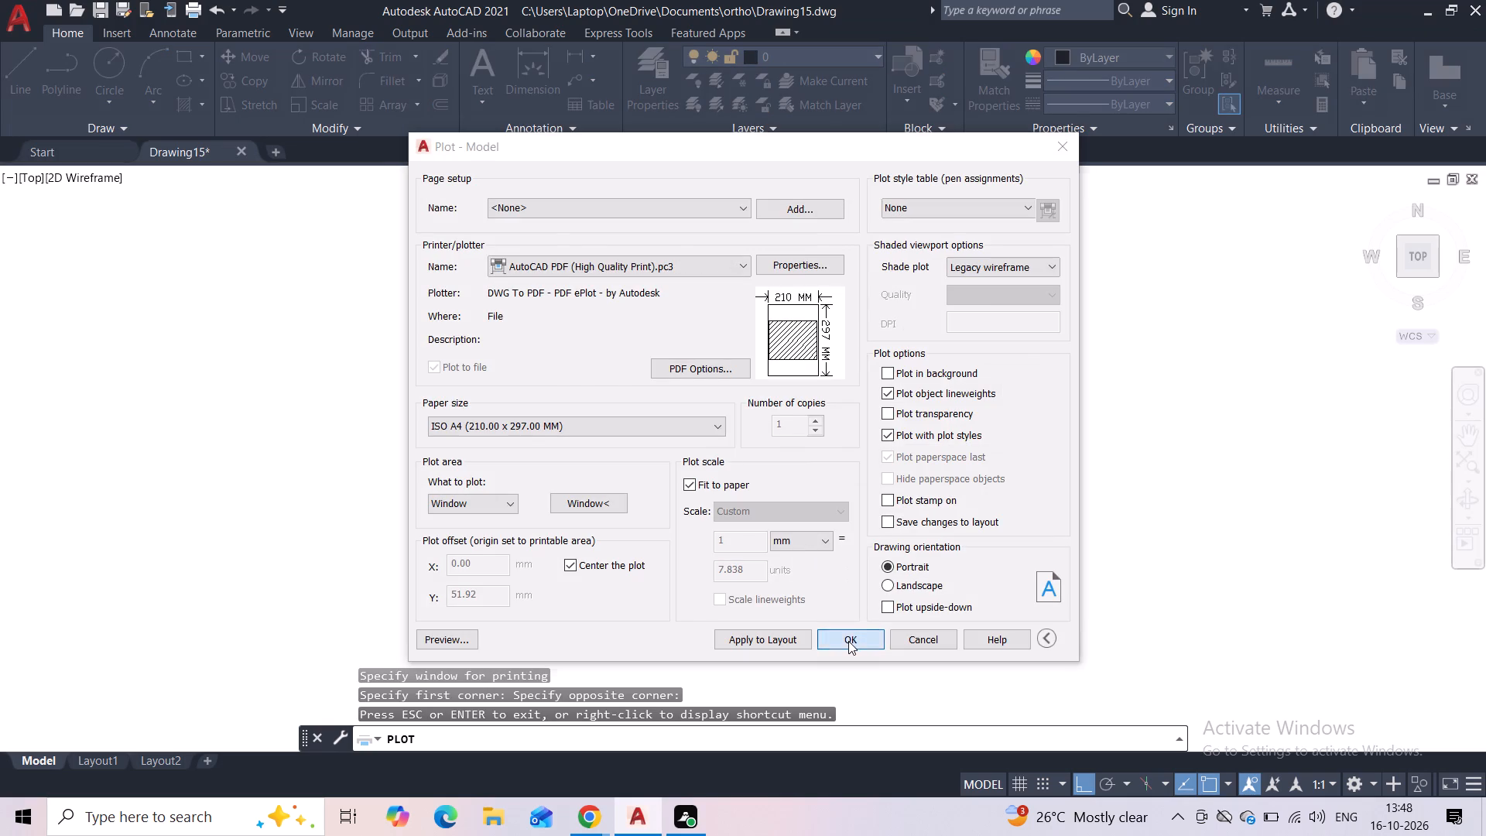
pyautogui.doubleClick(614, 323)
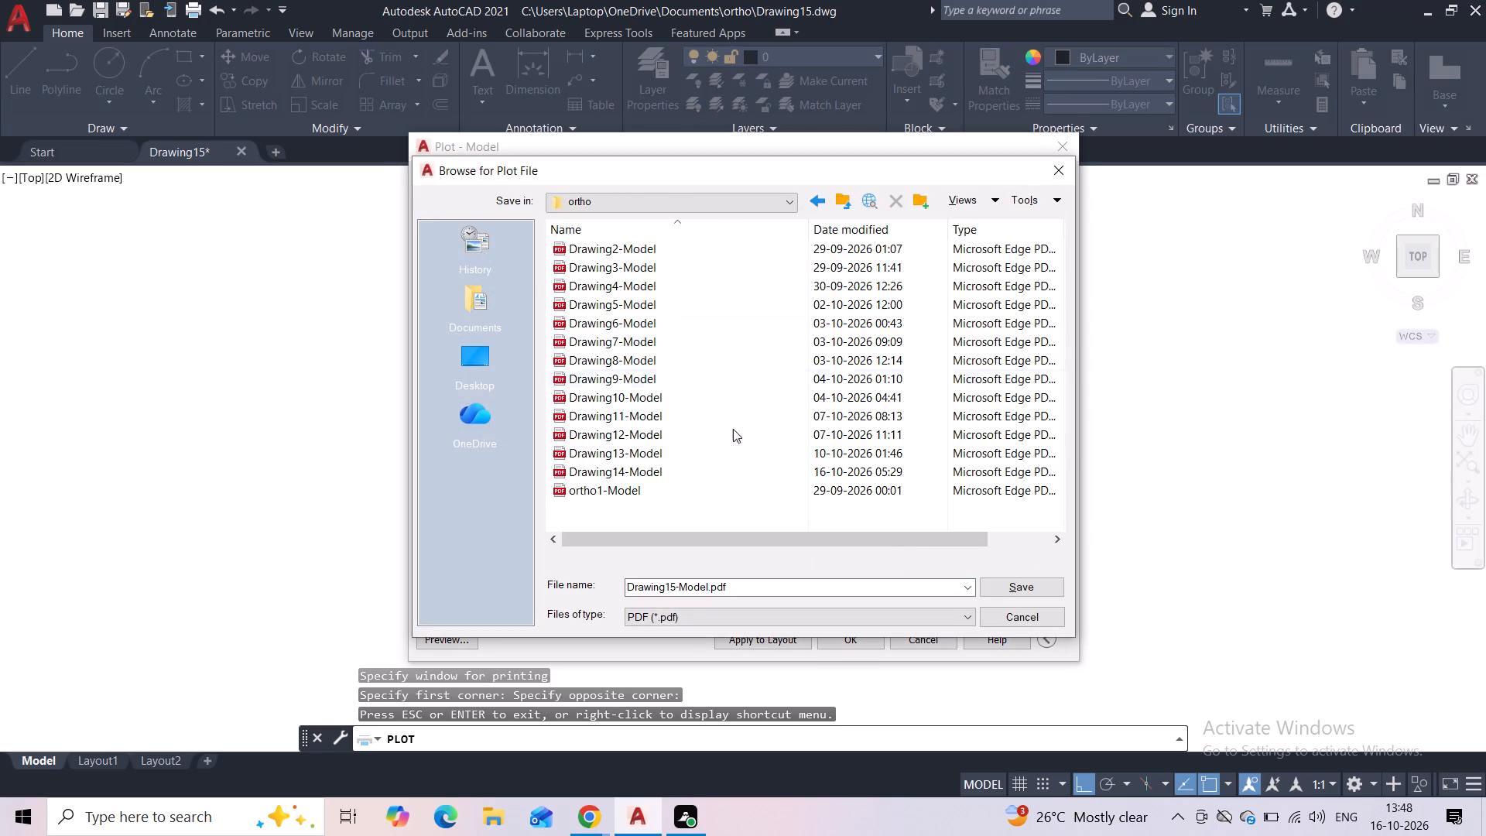
pyautogui.click(1000, 581)
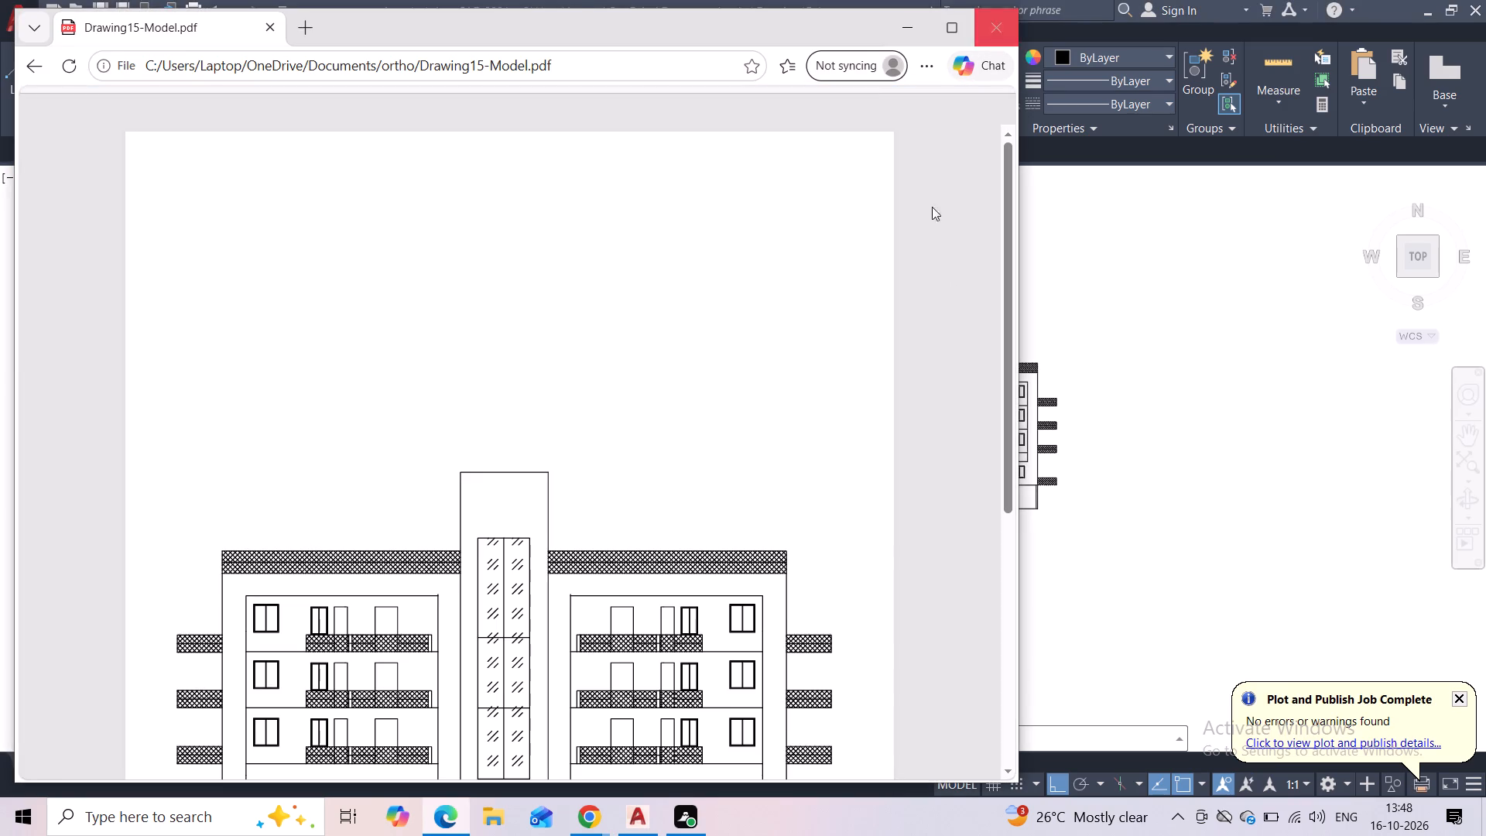
pyautogui.scroll(-4, 817, 392)
pyautogui.click(995, 30)
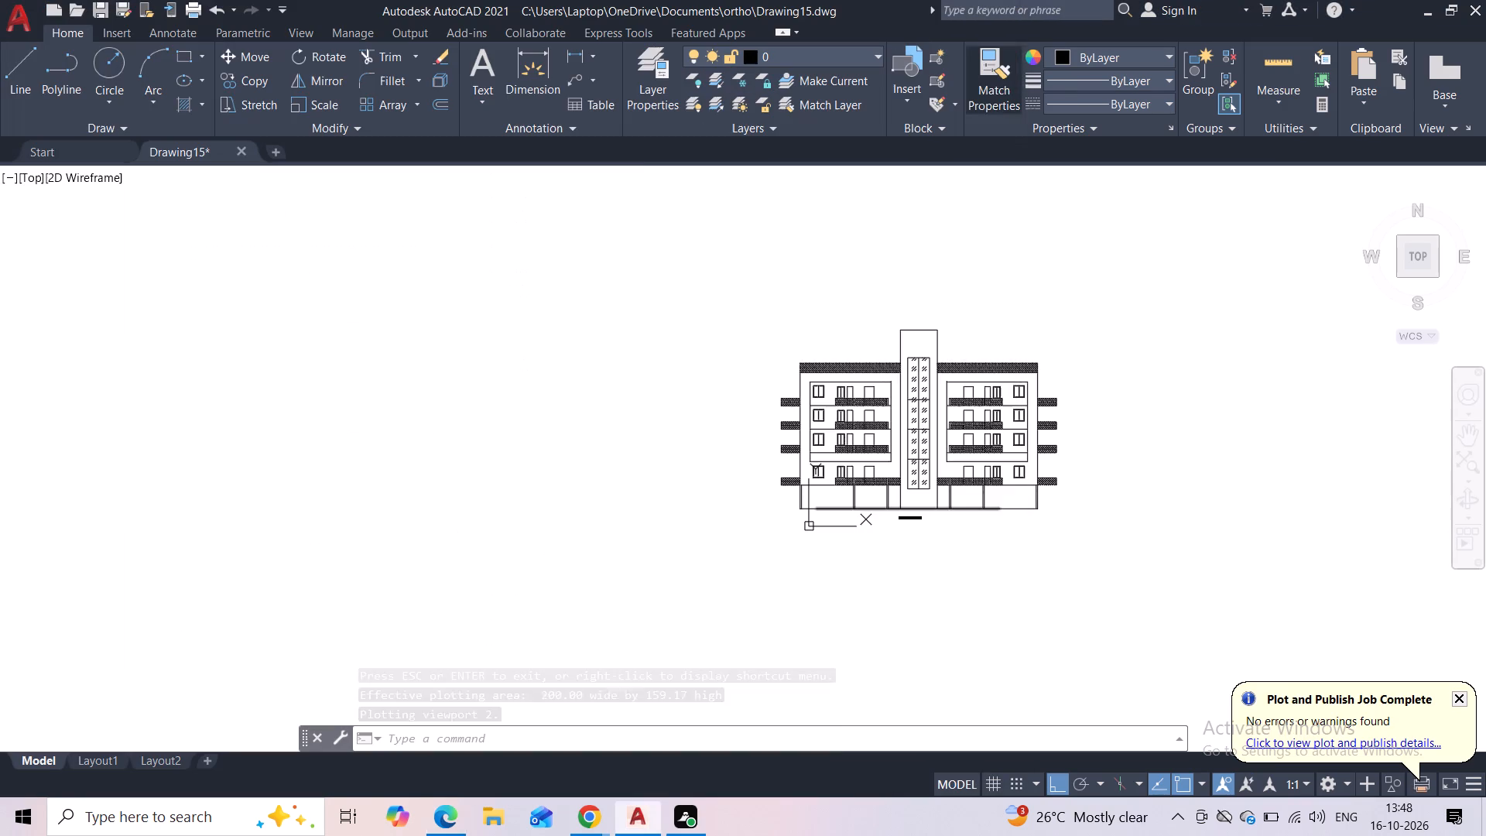